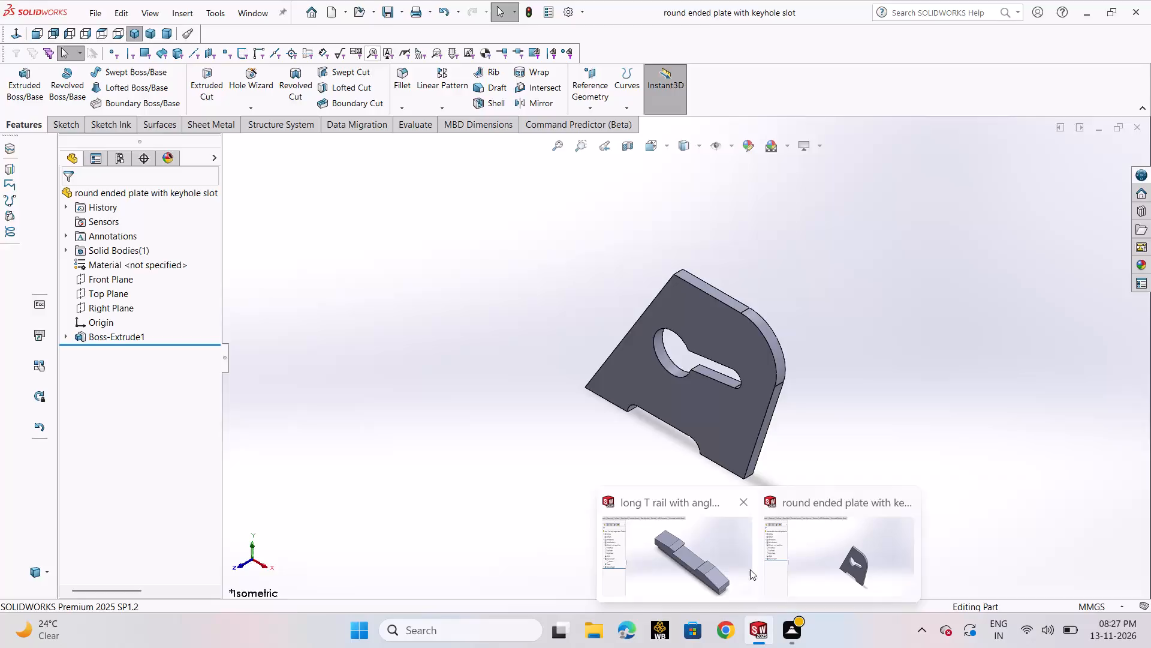
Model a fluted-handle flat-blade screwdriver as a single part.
Close the "long T rail with angled step" document.
click(739, 503)
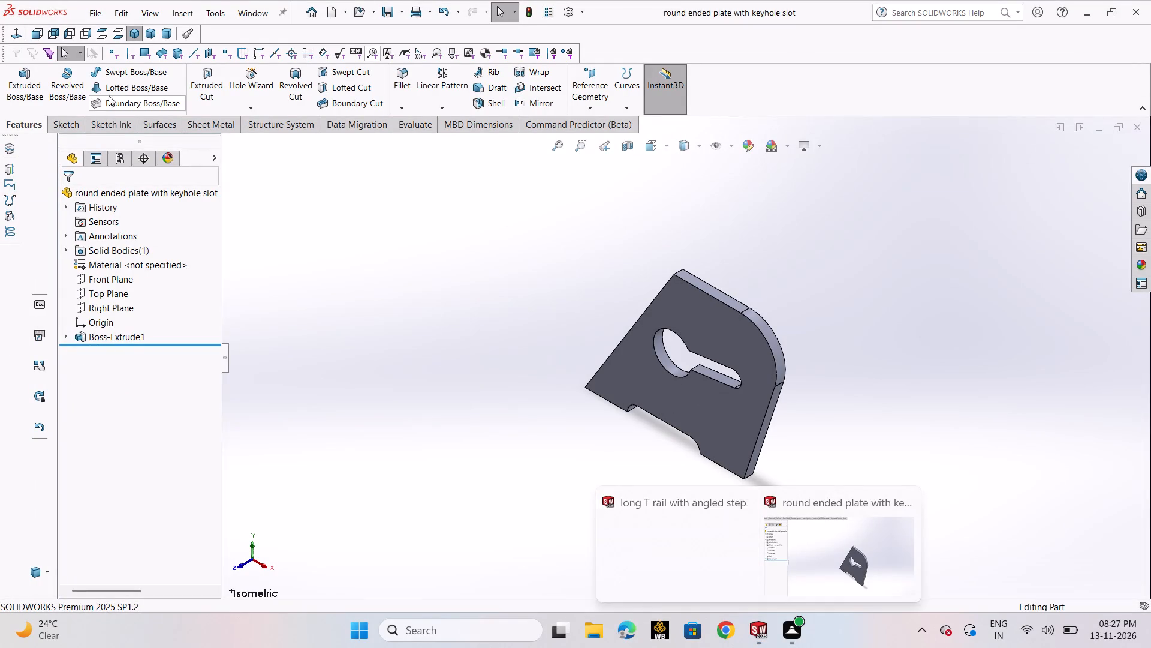
Create a new part document.
click(100, 14)
click(105, 31)
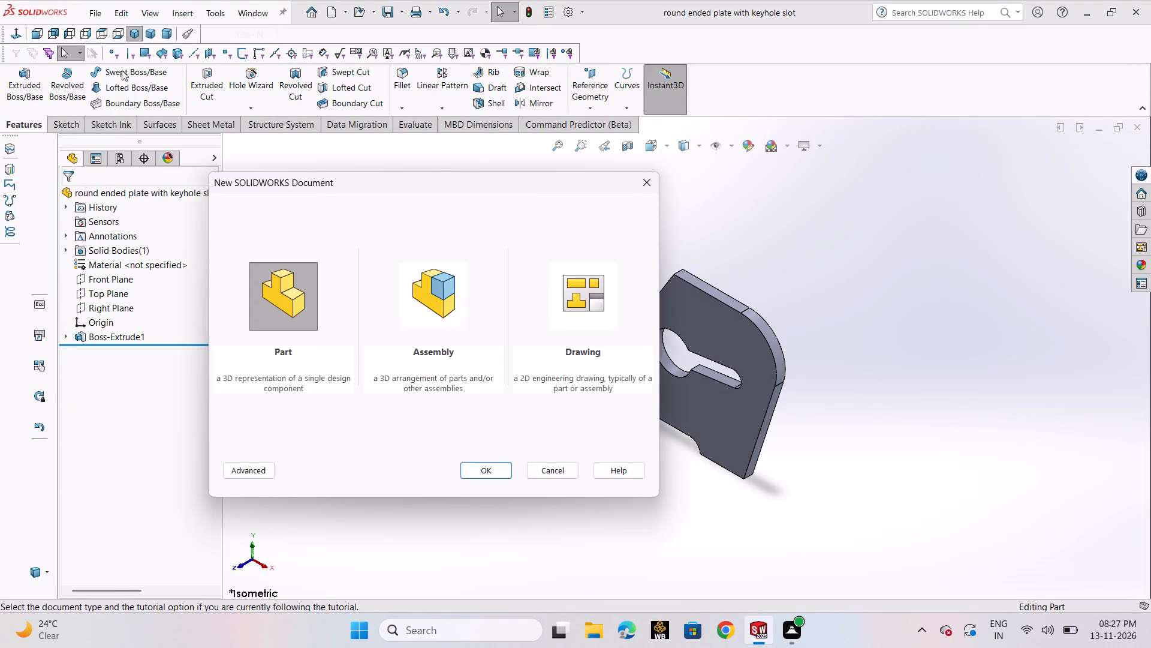
click(481, 464)
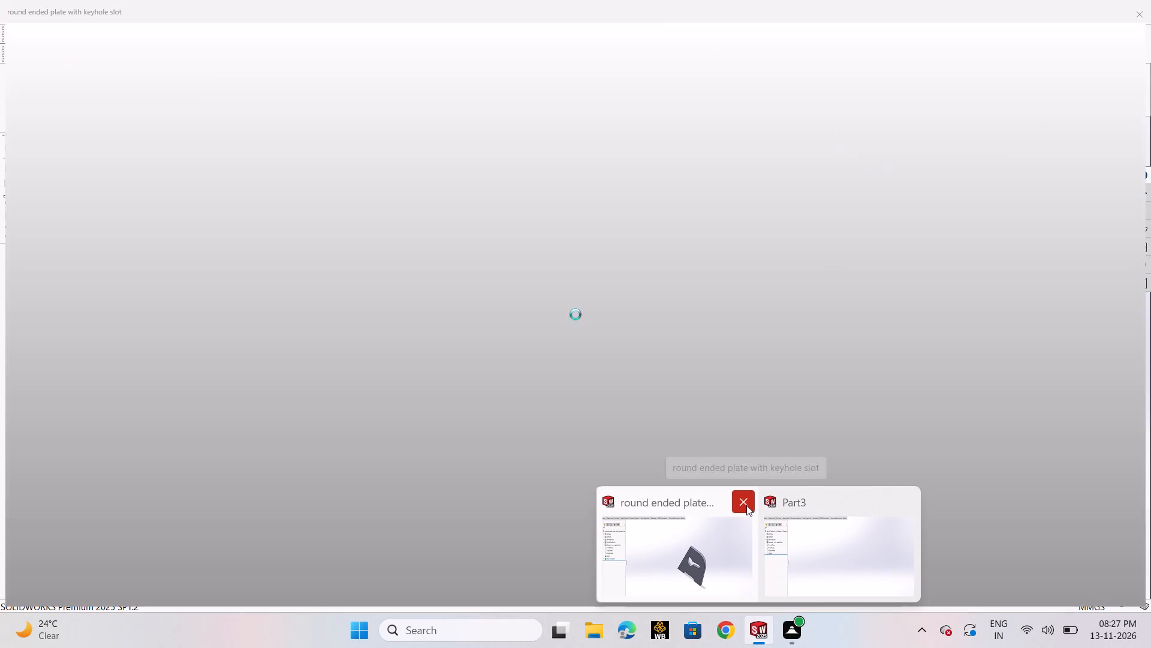
Close the "round ended plate with keyhole slot" document, leaving the new part open.
click(746, 505)
click(641, 439)
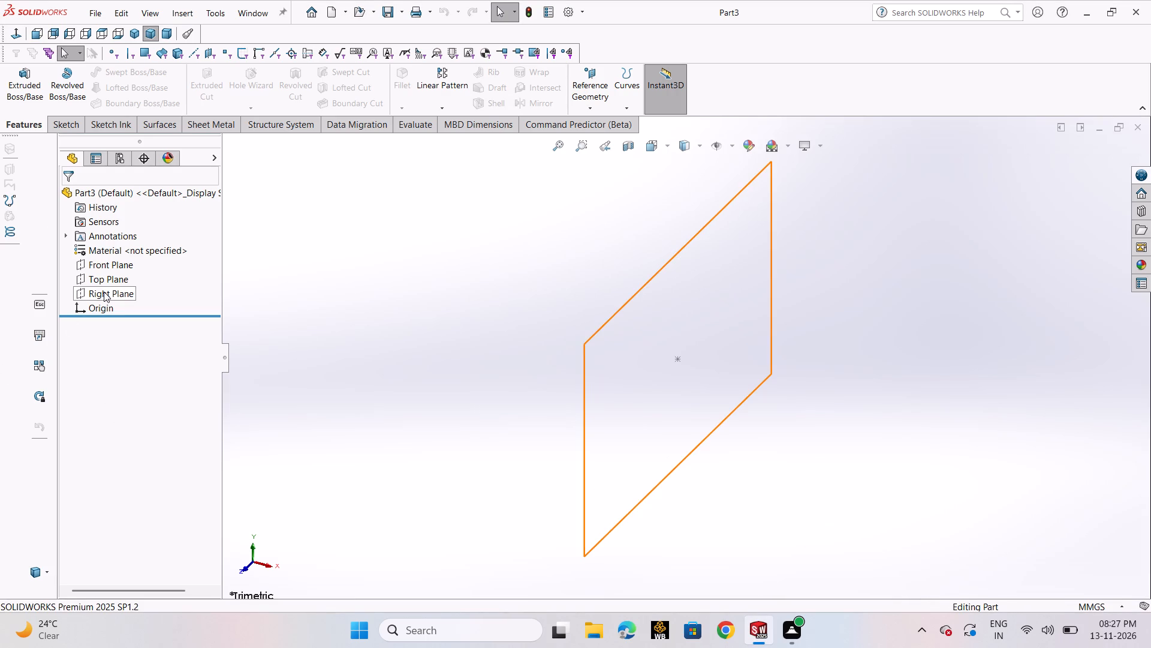
Start a sketch on the Front Plane and draw a circle of about 35 mm radius centred on the origin.
click(109, 269)
click(128, 250)
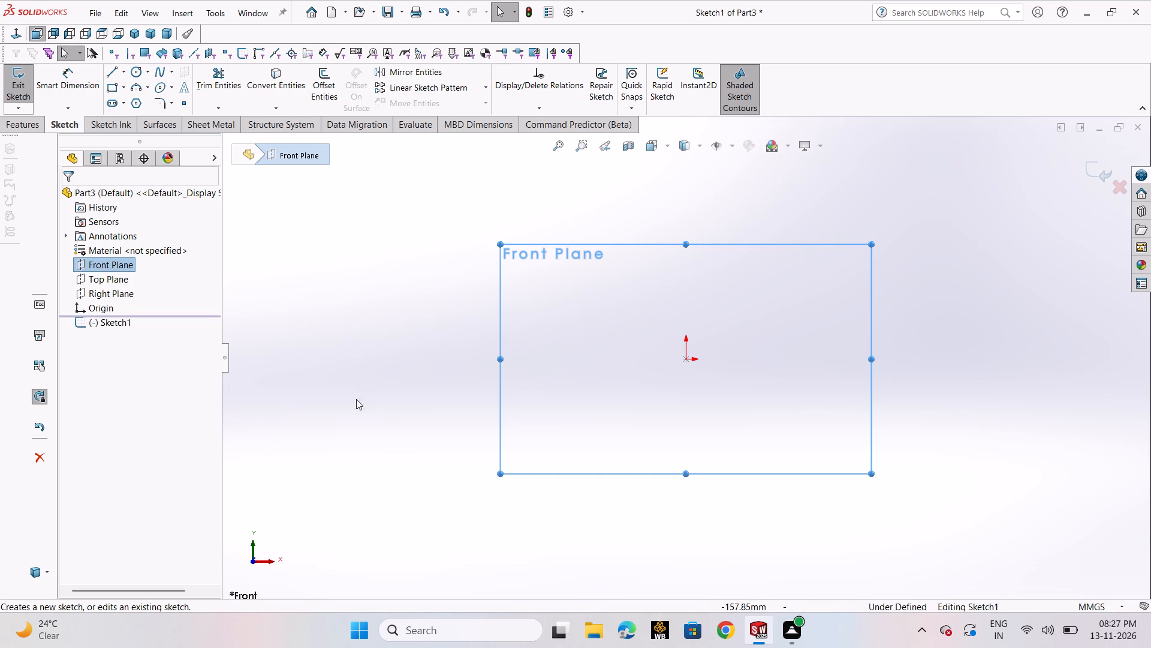
click(294, 333)
click(136, 71)
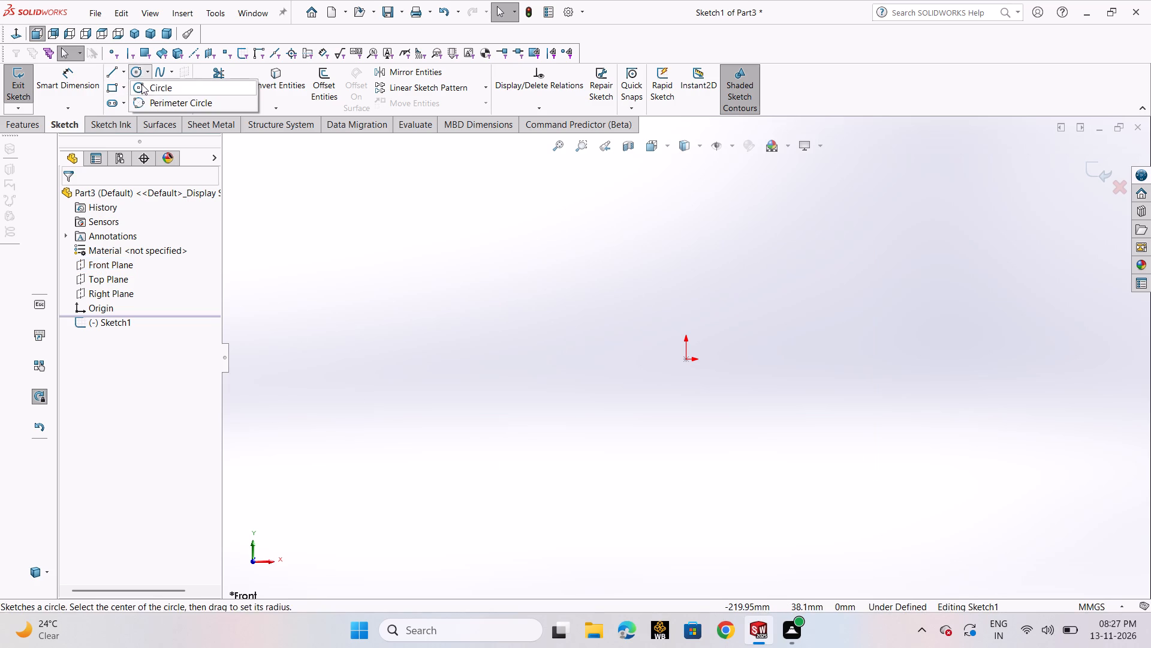
click(143, 86)
click(682, 362)
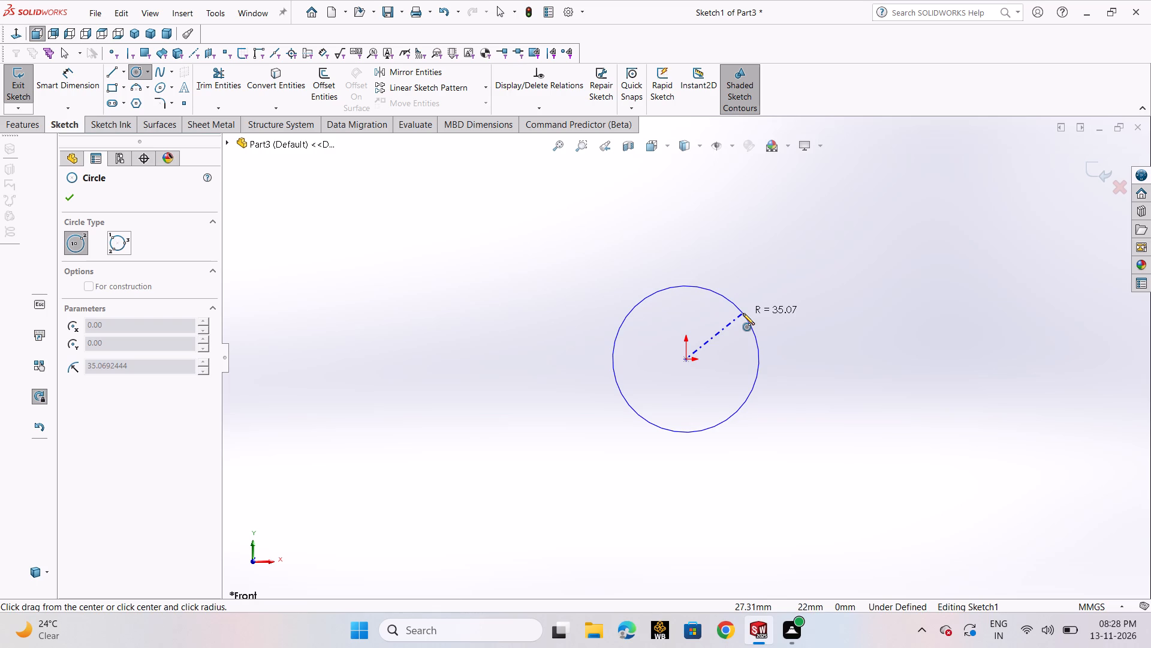
click(743, 313)
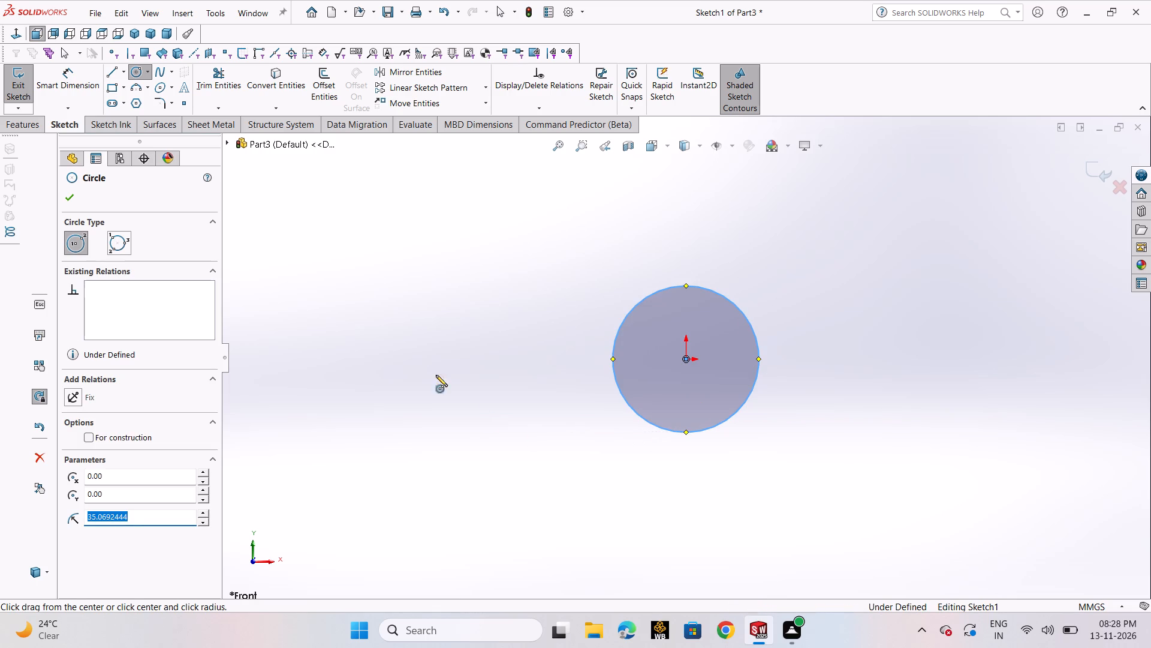
click(79, 197)
click(74, 196)
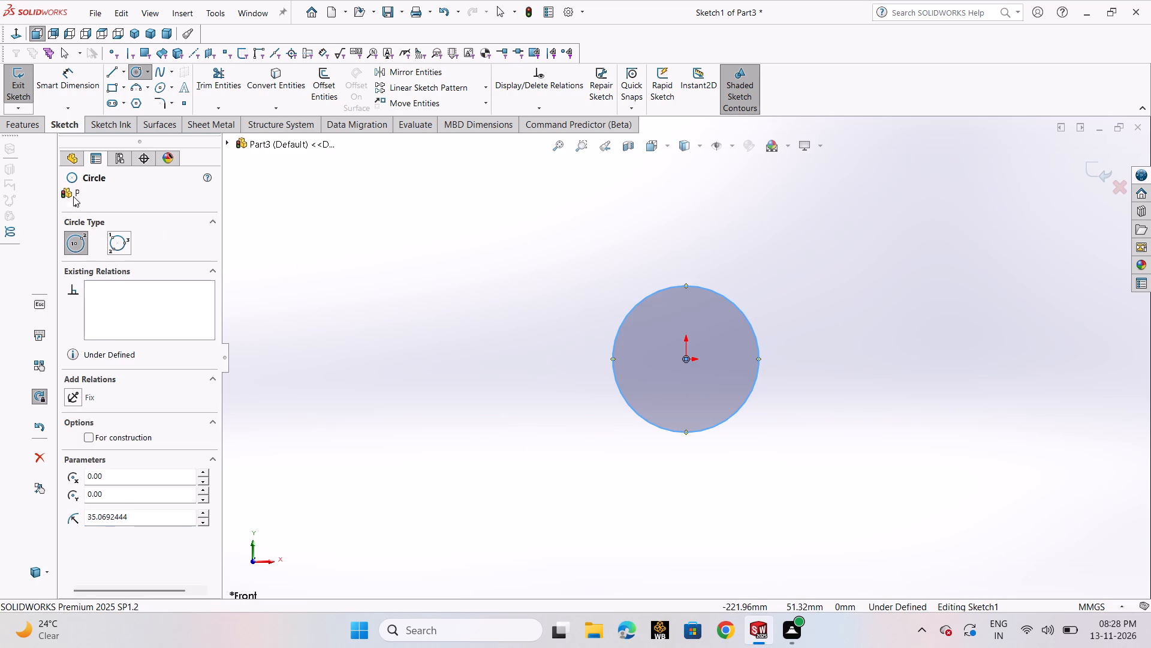
Dimension the circle's diameter.
click(64, 89)
click(678, 430)
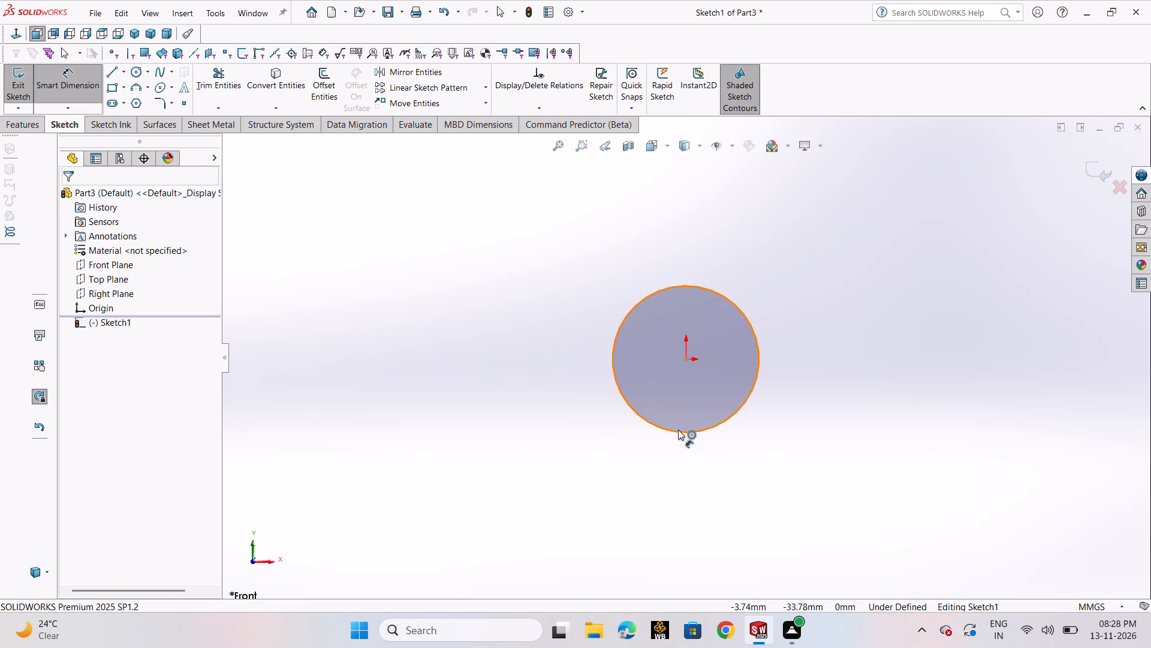
click(590, 448)
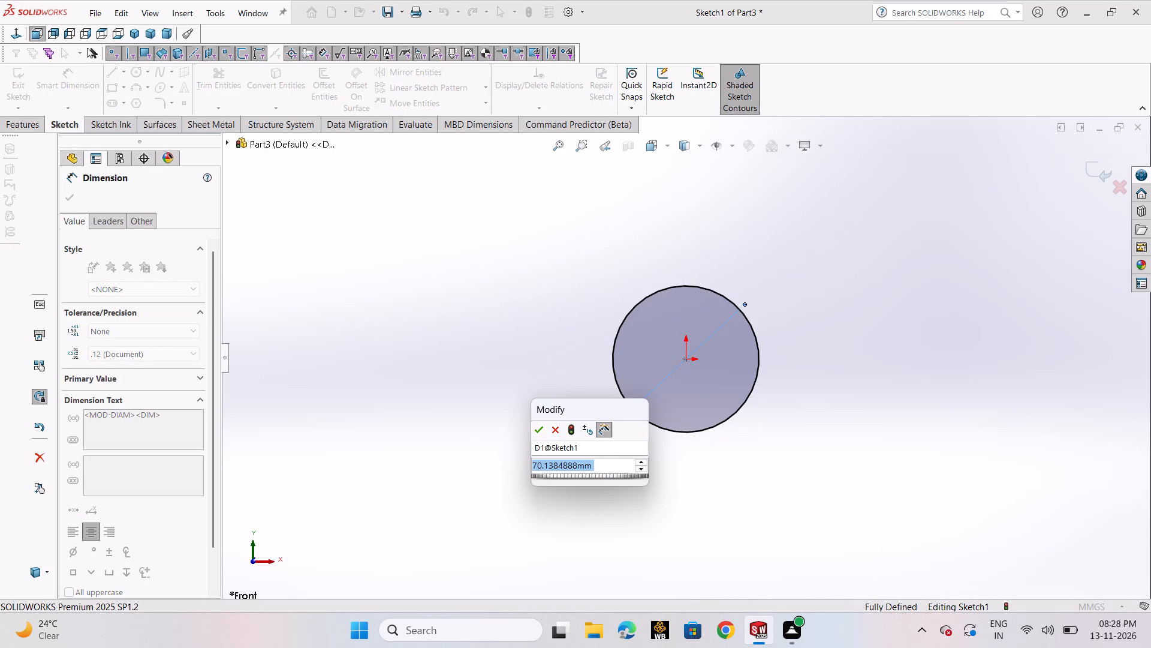
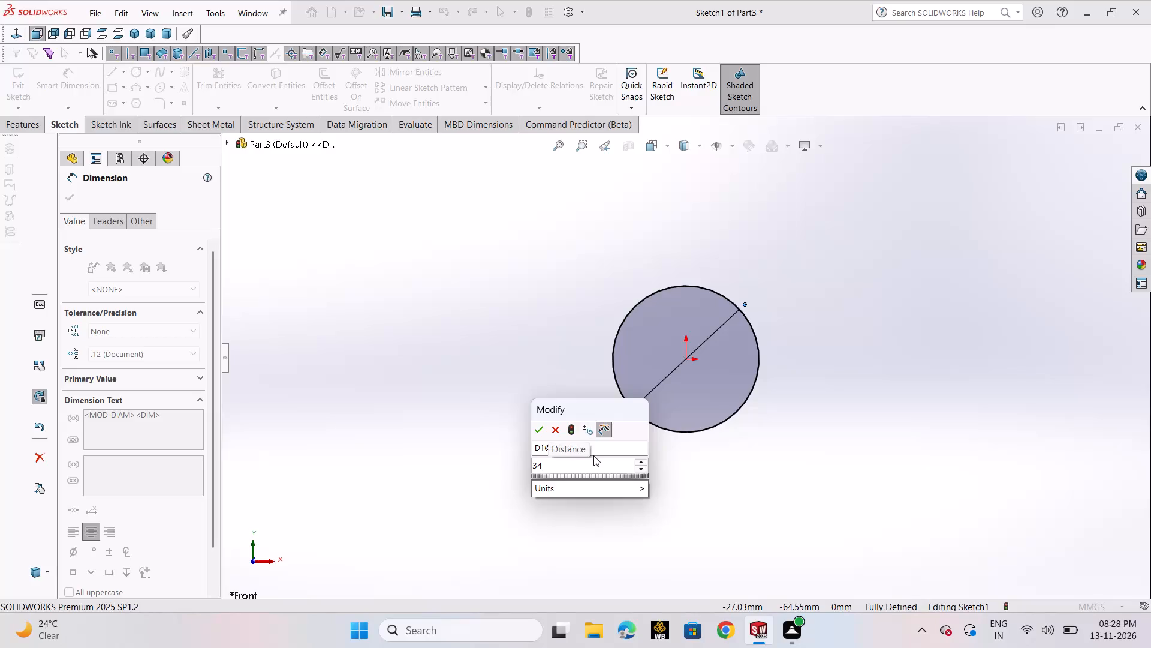
Set the circle's diameter to 34 mm.
key(Return)
click(74, 200)
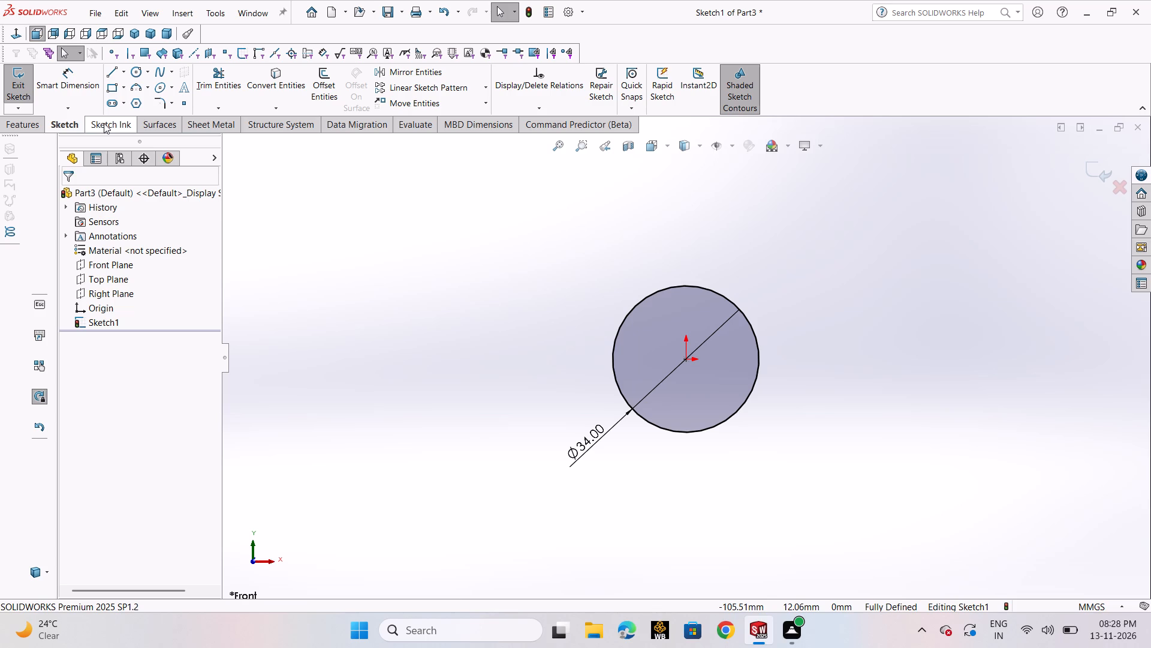
Draw a smaller concentric circle of about 6.8 mm radius centred on the origin.
click(139, 71)
click(142, 90)
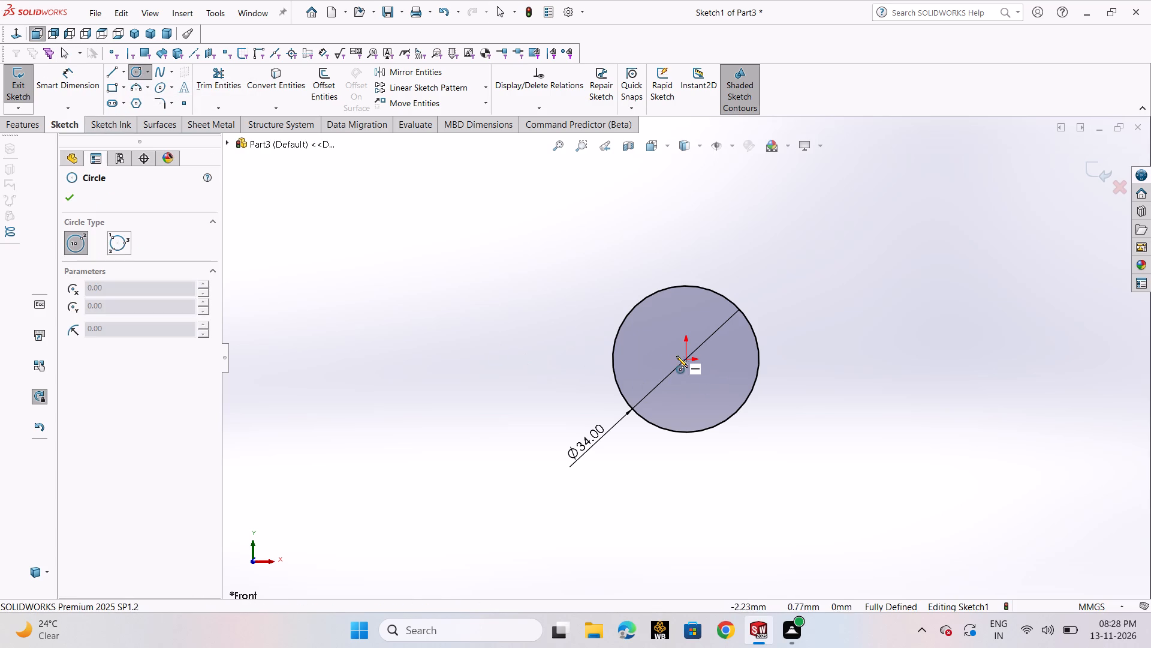
click(685, 359)
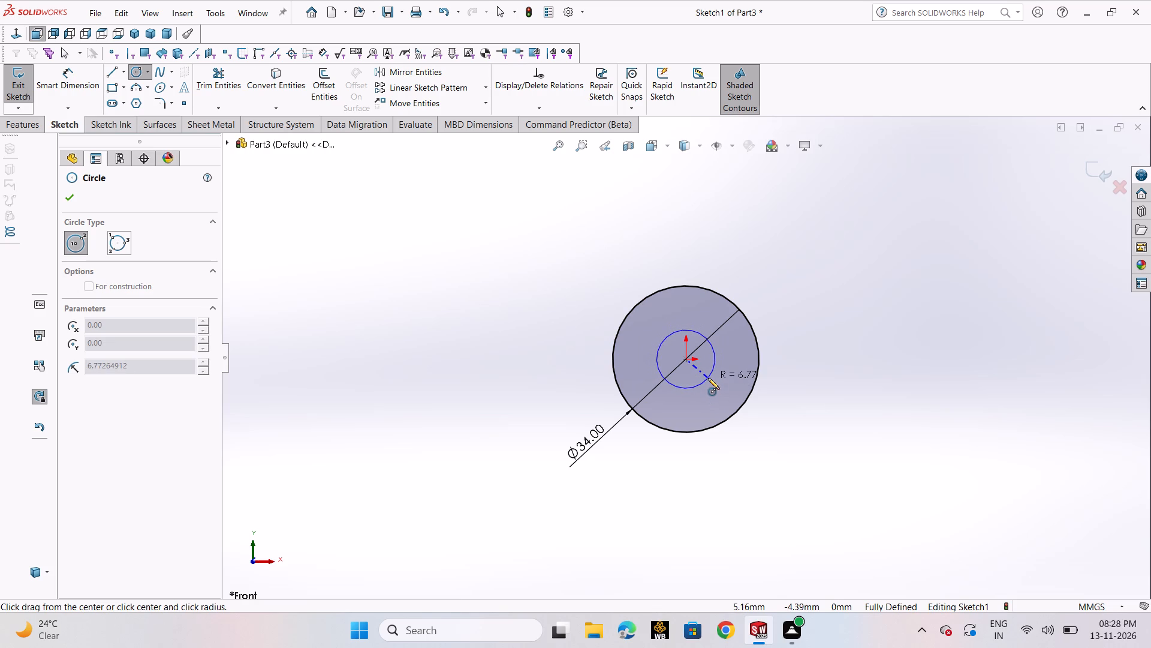
click(708, 378)
right_click(708, 378)
click(736, 389)
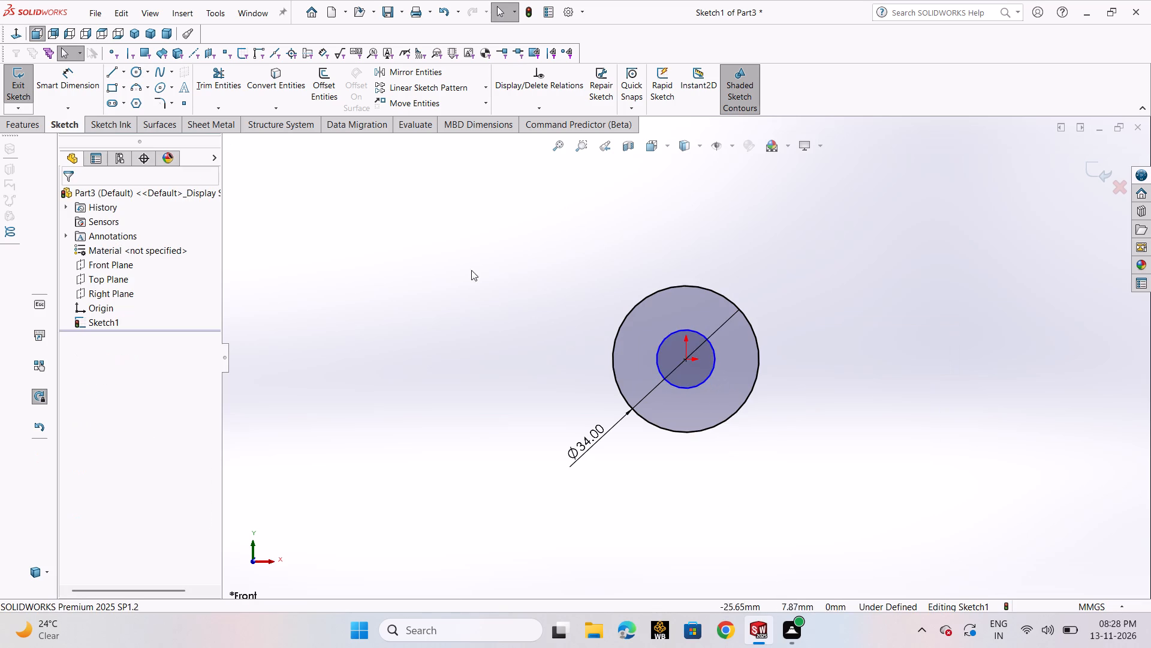
Dimension the inner circle's diameter to 12 mm.
click(59, 83)
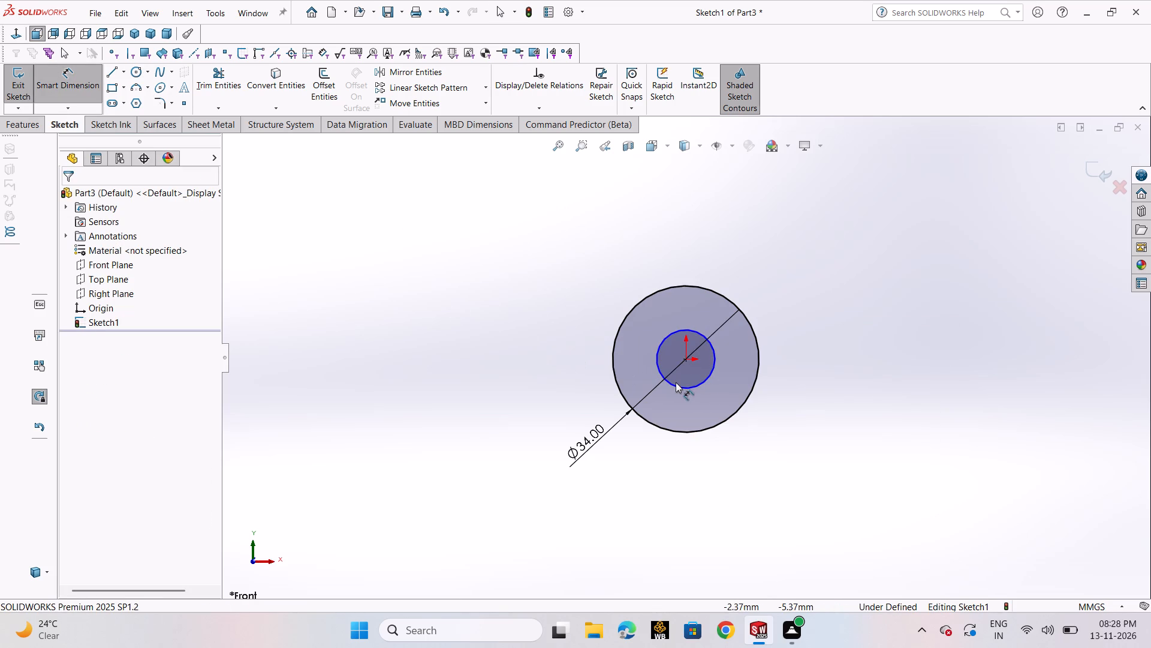
click(676, 382)
click(676, 387)
click(673, 516)
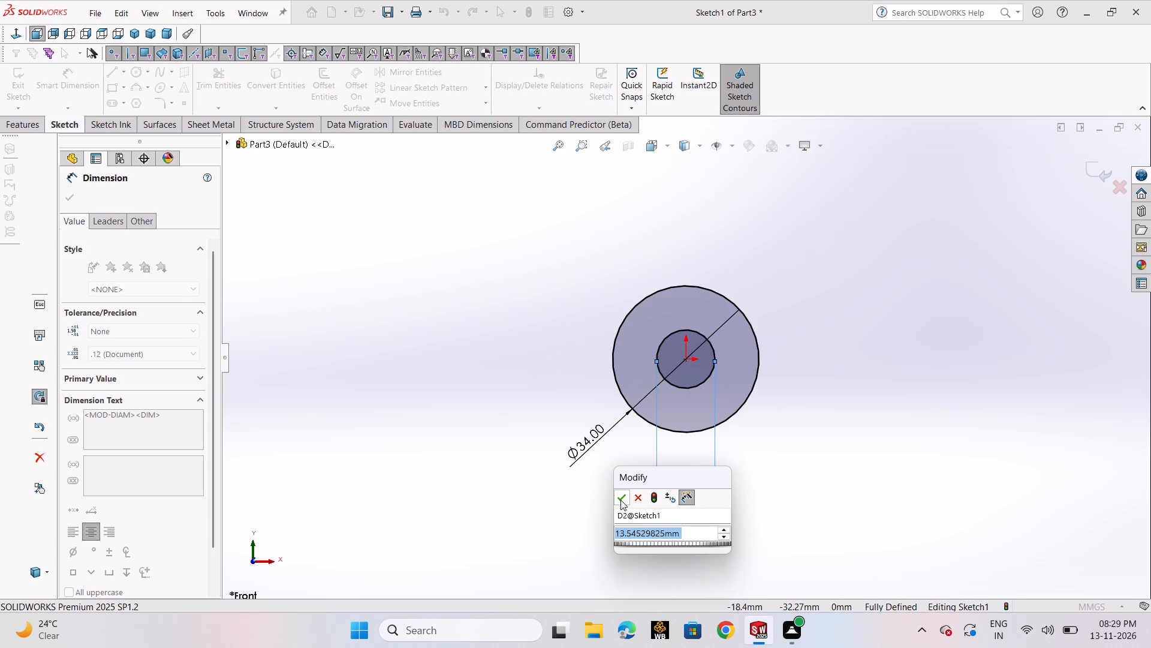
text(12)
key(Return)
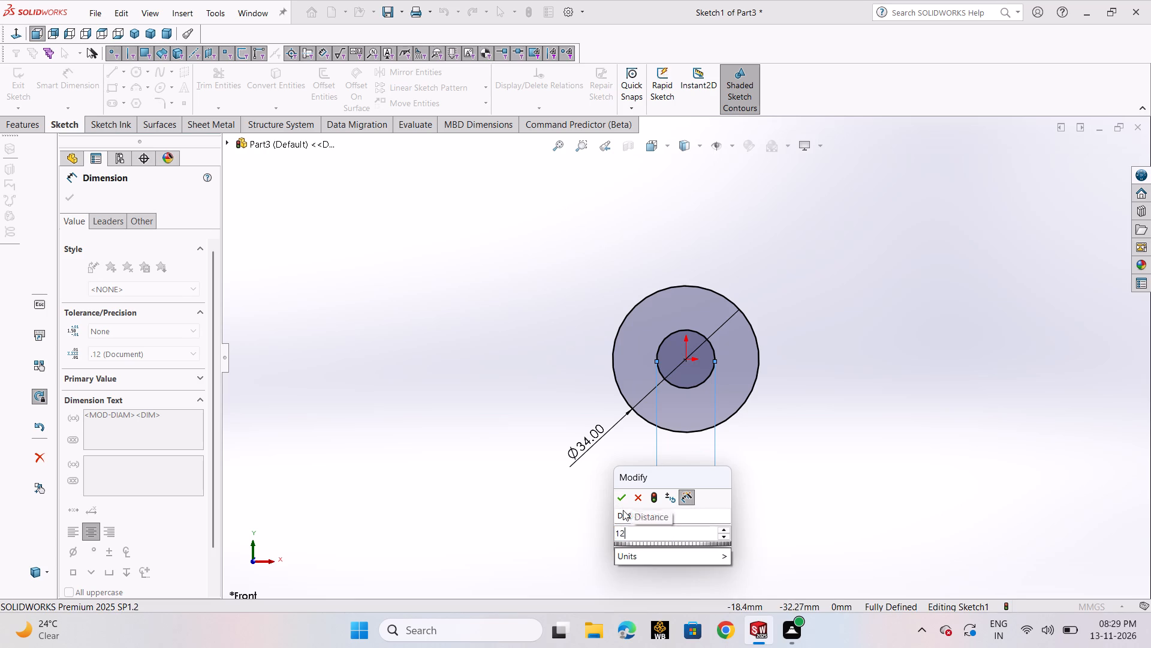
Set the outer circle's diameter to 25 mm.
double_click(598, 439)
text(25)
key(Return)
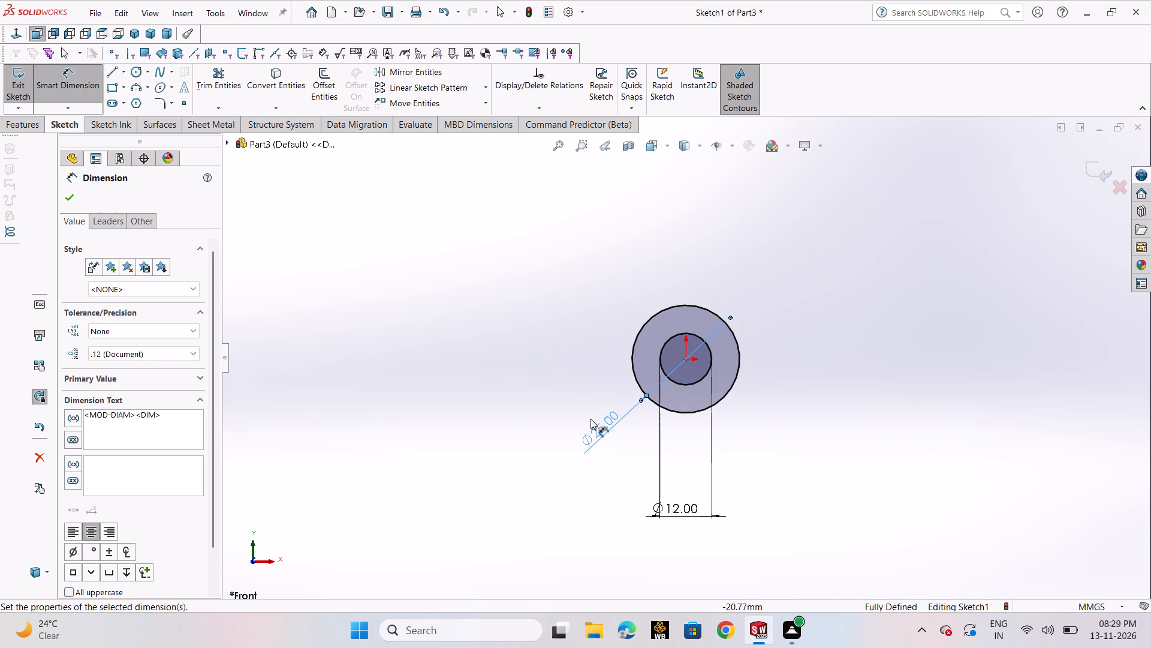
click(64, 202)
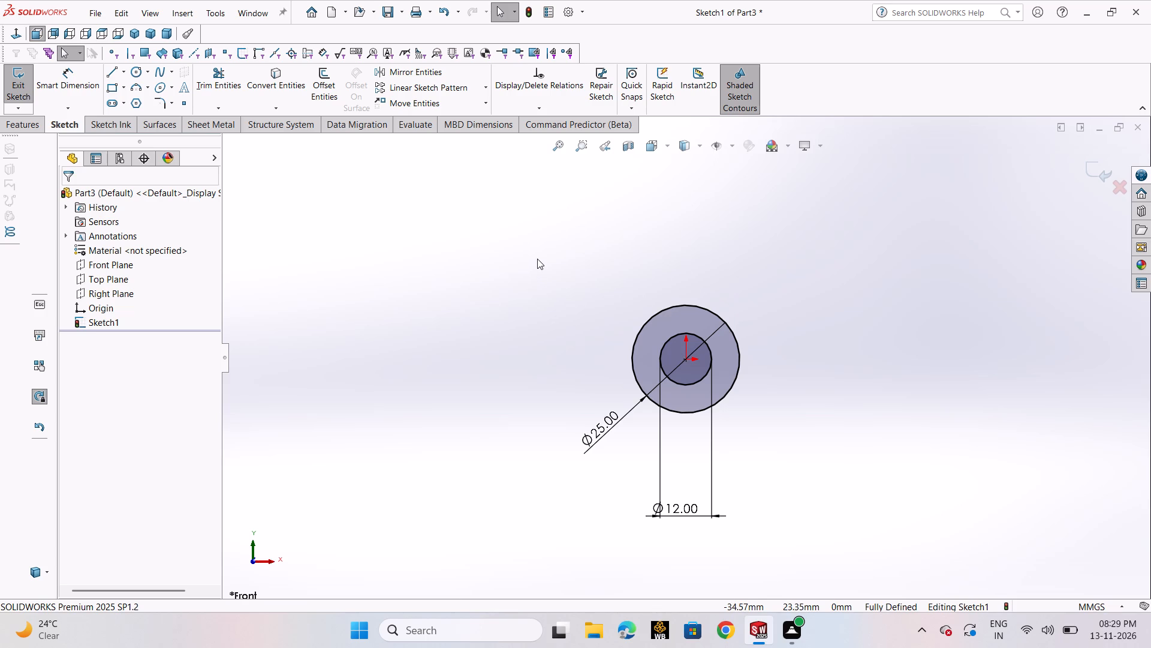
click(426, 292)
click(766, 325)
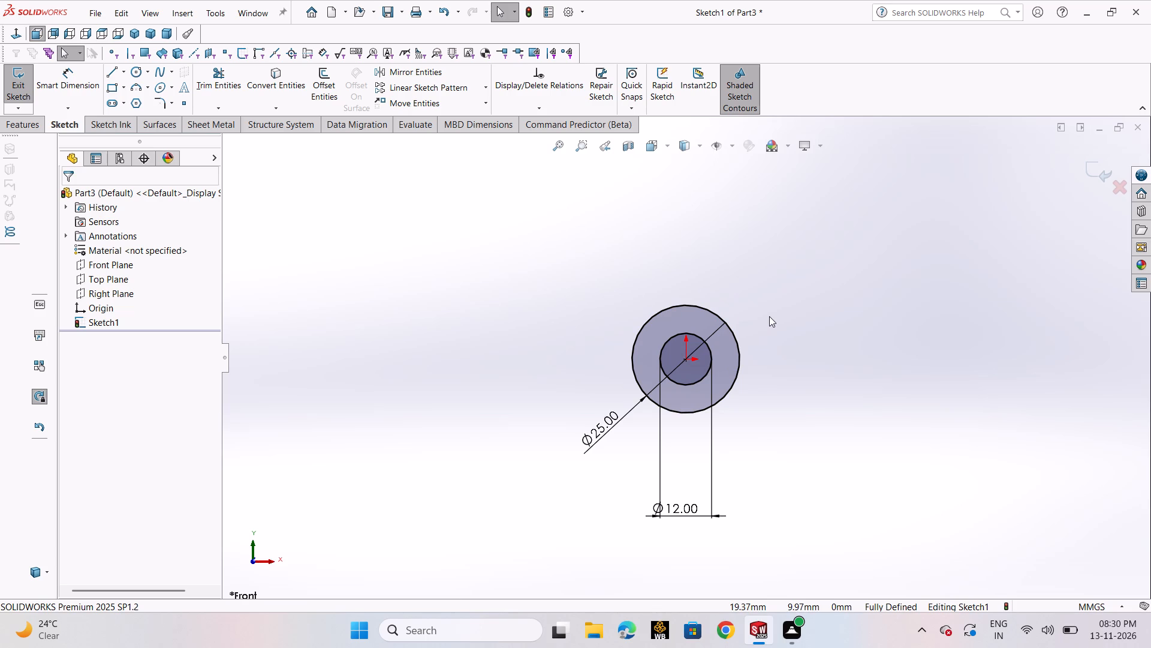
Draw a circle of about 3.9 mm radius centred on the top quadrant point of the 12 mm circle.
click(131, 73)
click(142, 86)
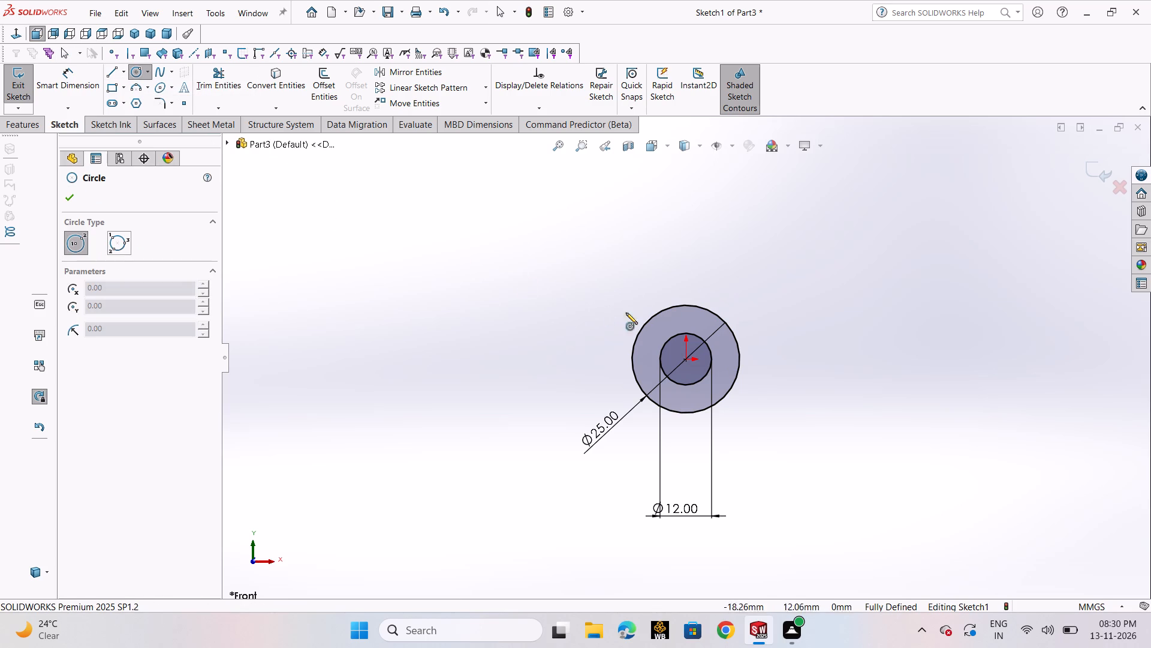
click(684, 334)
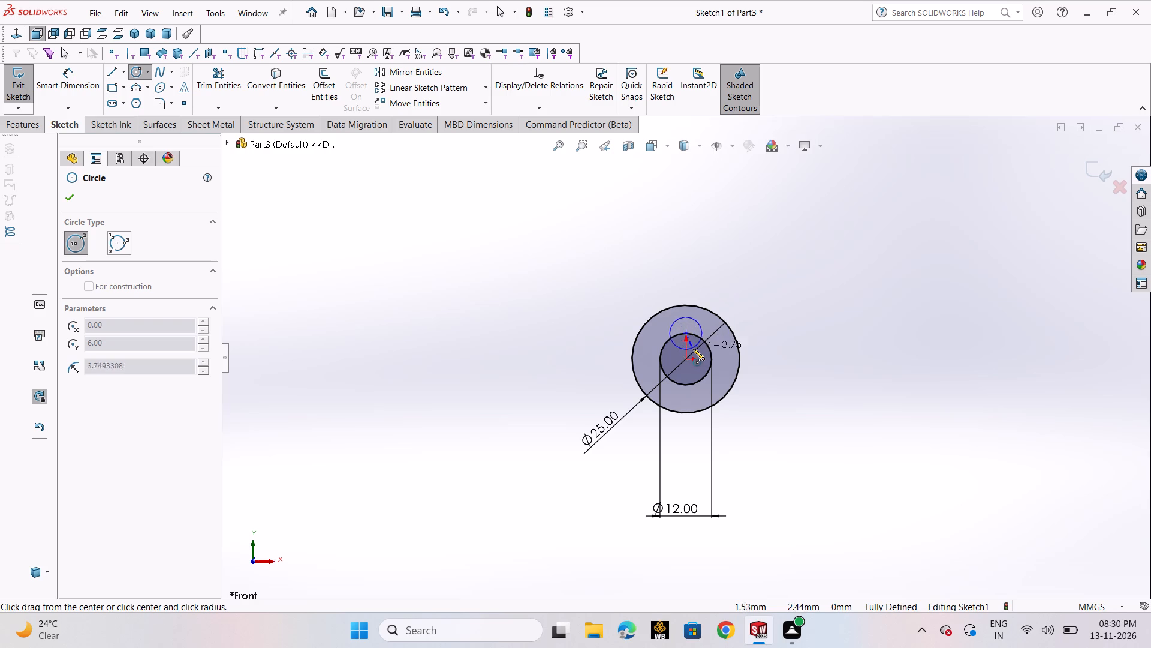
click(693, 349)
right_click(693, 349)
click(702, 357)
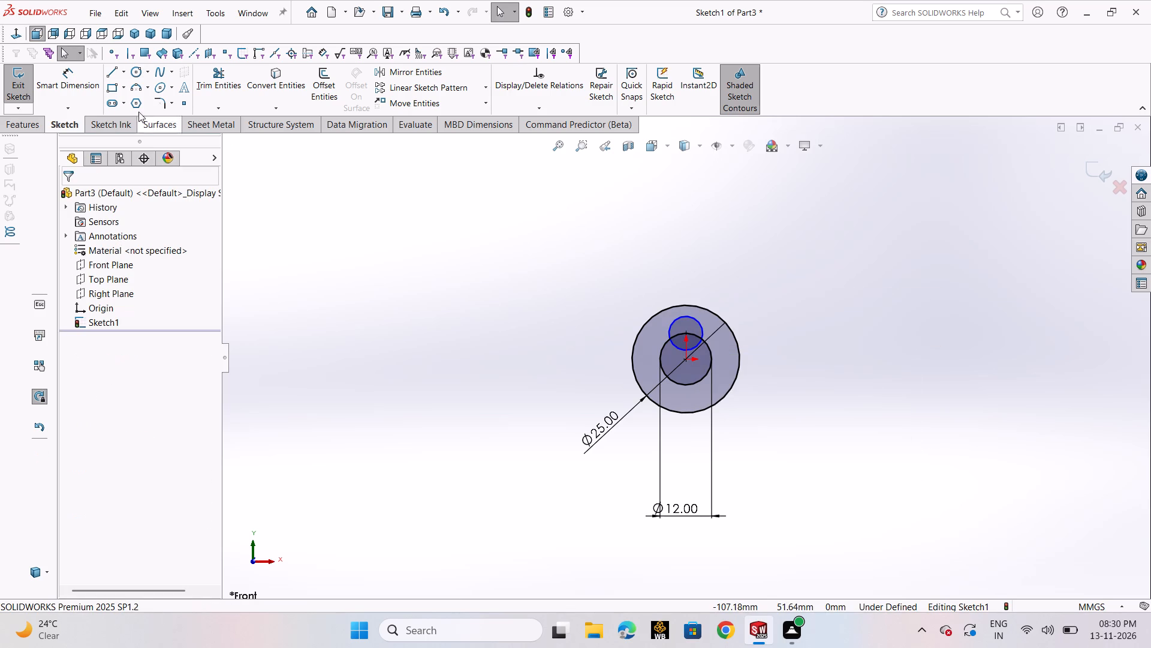
Dimension the diameter of the circle at the top of the 12 mm circle to 6.5 mm.
click(72, 79)
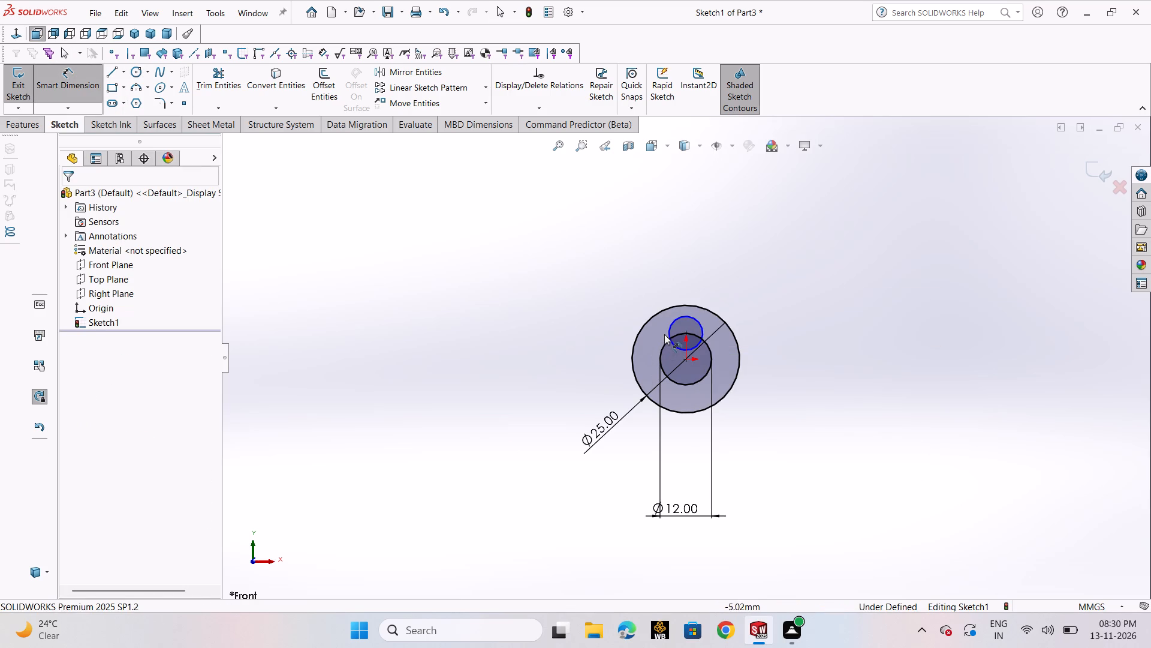
click(667, 334)
click(574, 337)
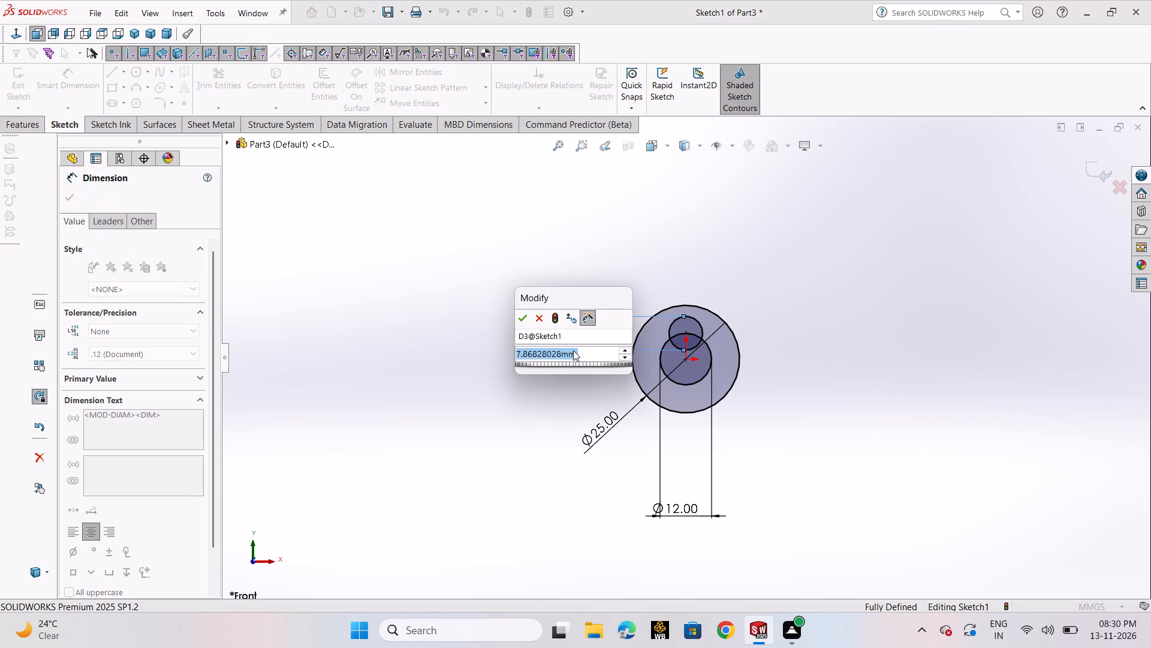
text(6.5)
key(Return)
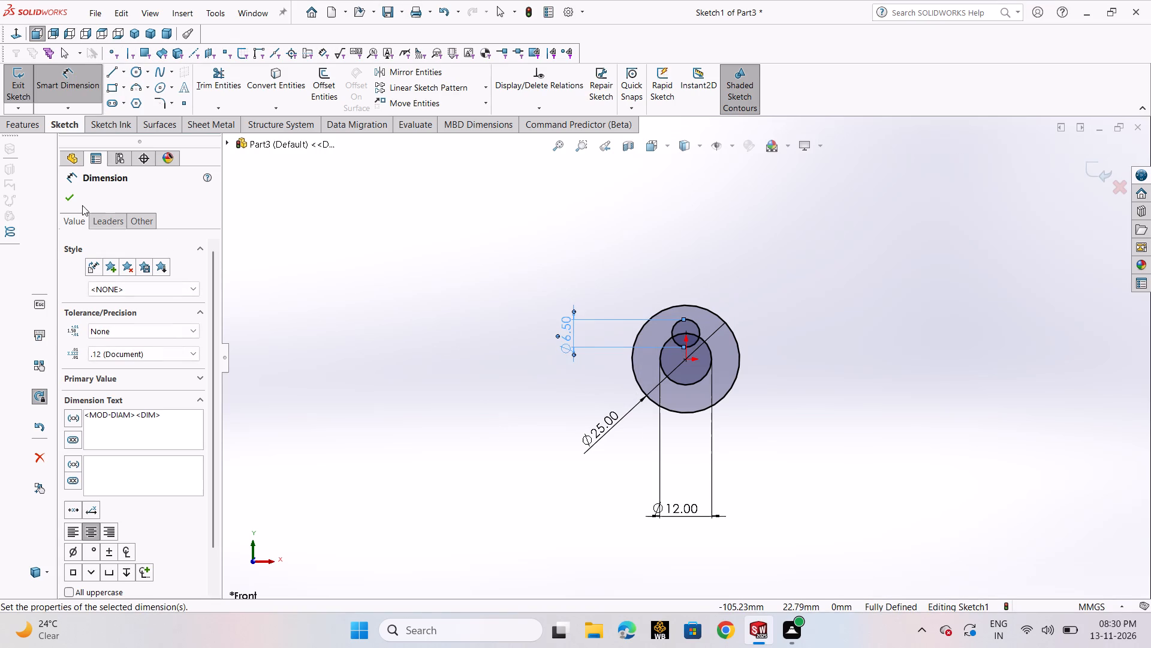
click(78, 200)
Set the off-centre circle's diameter to 13 mm.
click(73, 88)
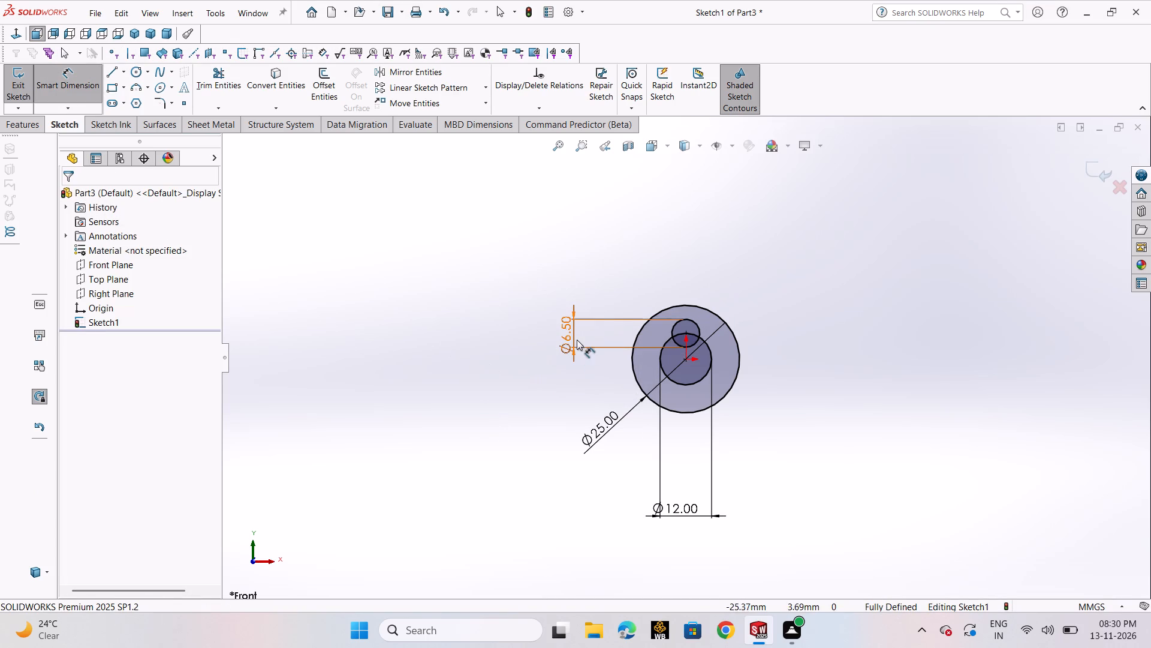
double_click(566, 330)
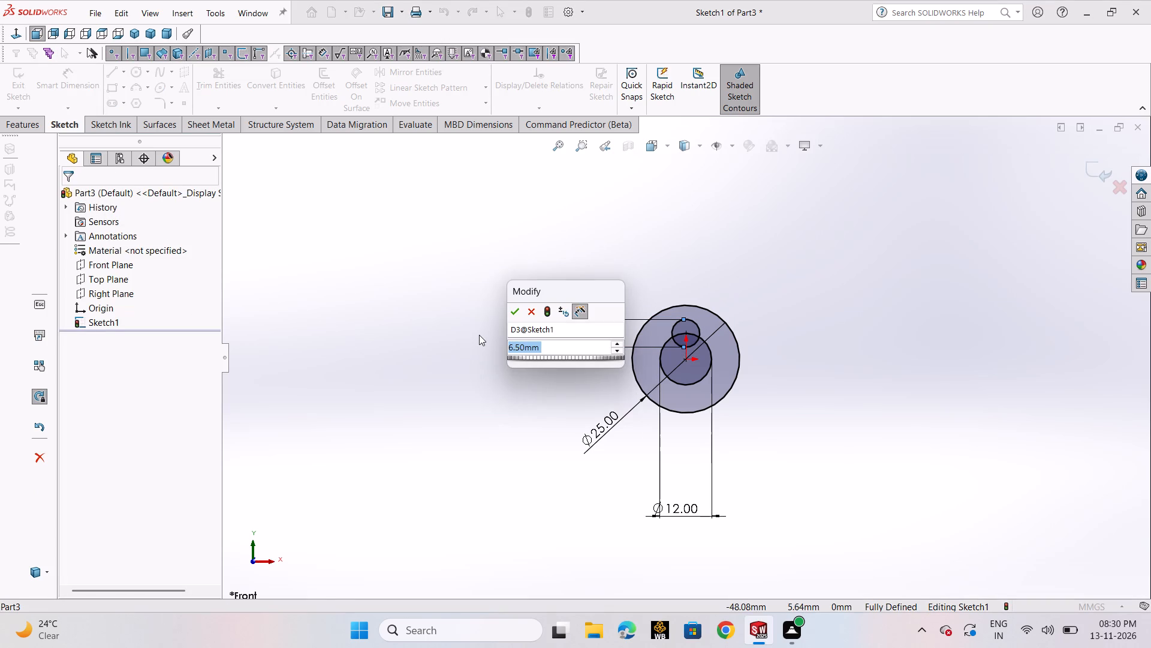
text(13)
key(Return)
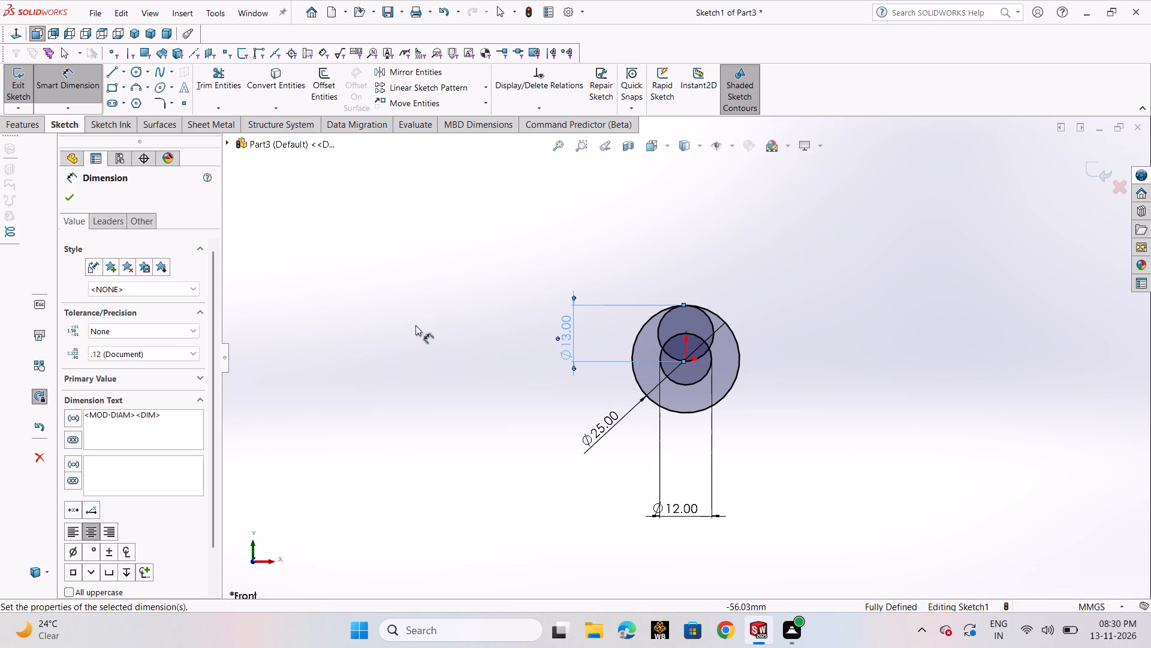
click(70, 196)
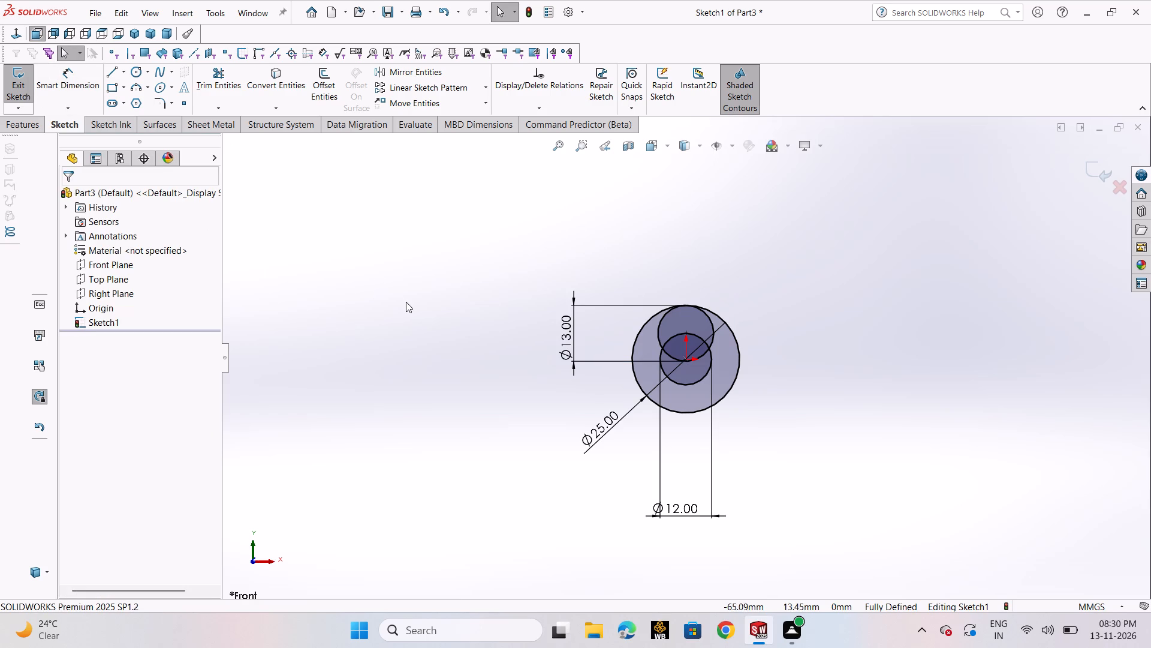
click(406, 302)
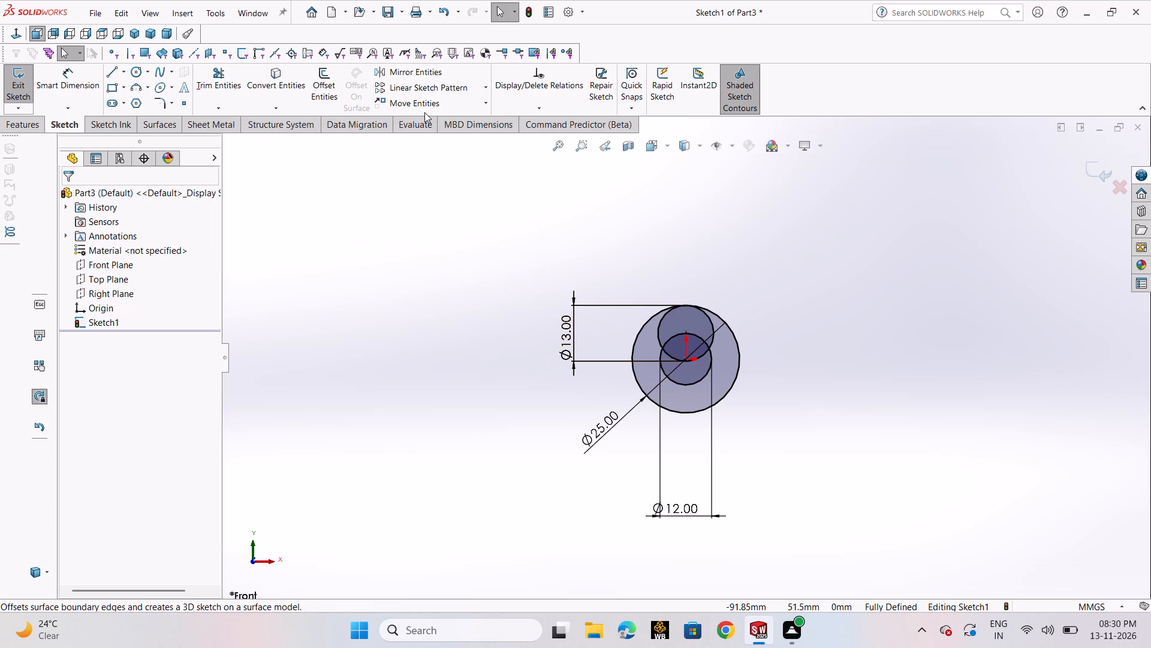
Create a circular sketch pattern of the 13 mm circle with 6 equally spaced instances over 360 degrees around the origin.
click(486, 93)
click(484, 117)
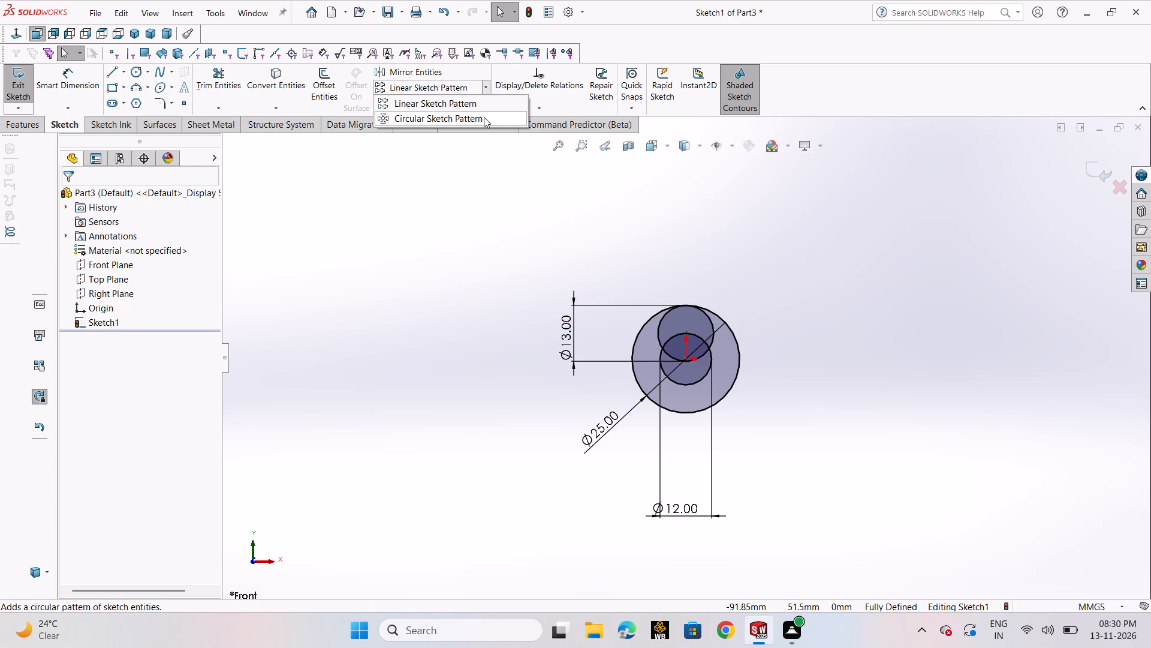
click(661, 328)
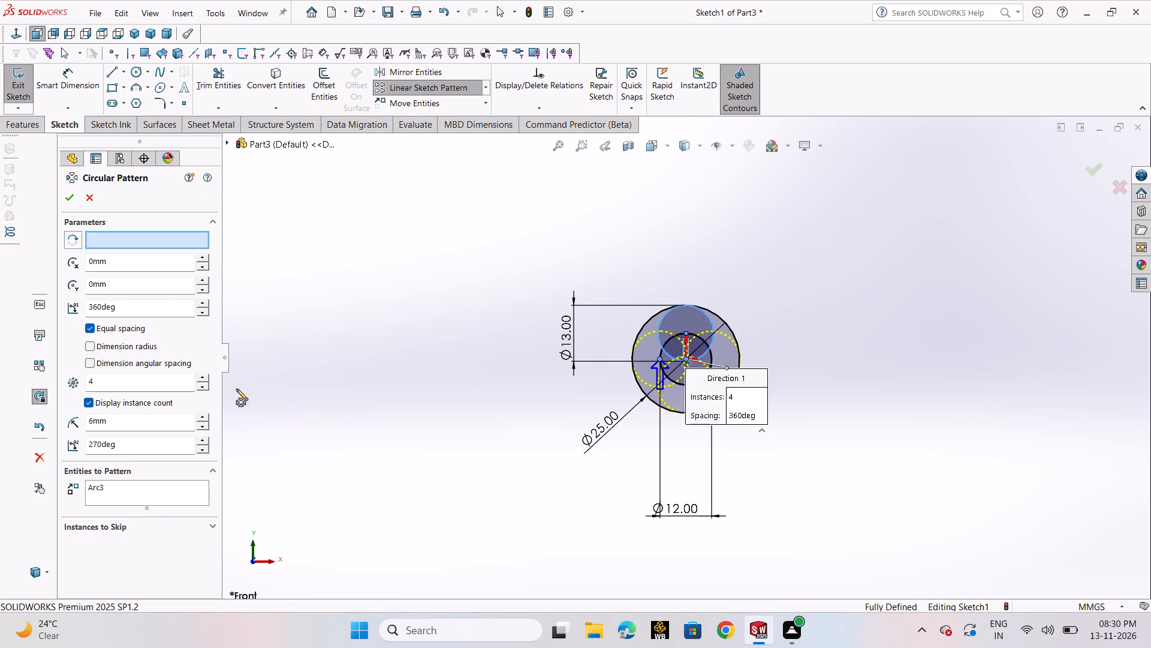
double_click(177, 378)
key(6)
key(Return)
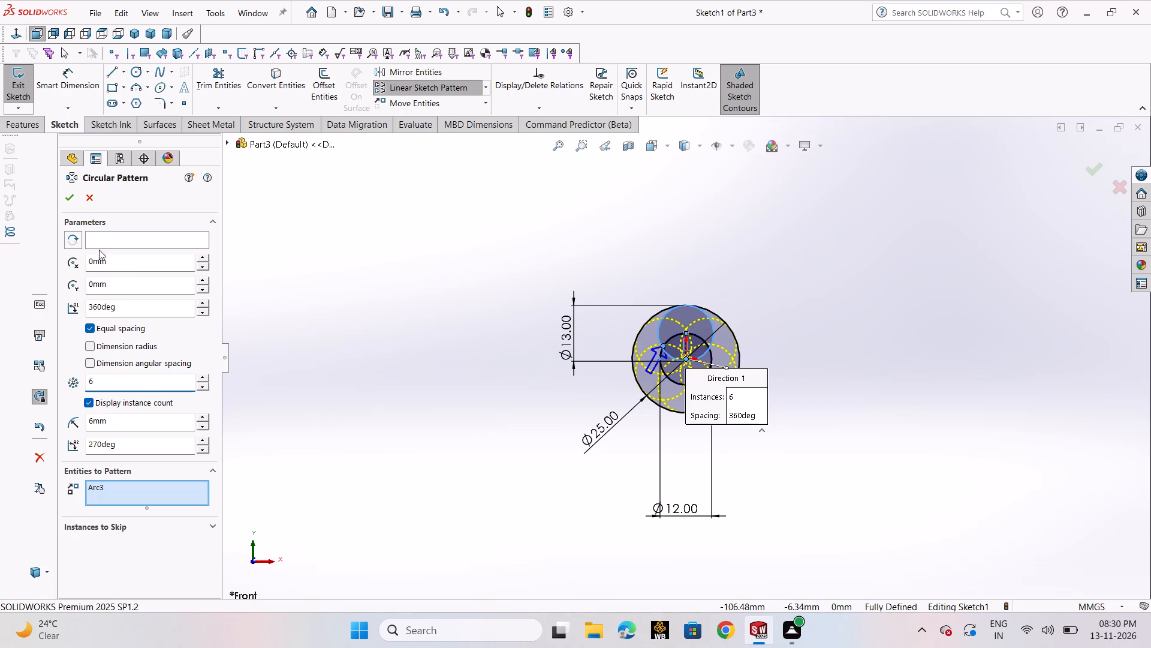
click(67, 193)
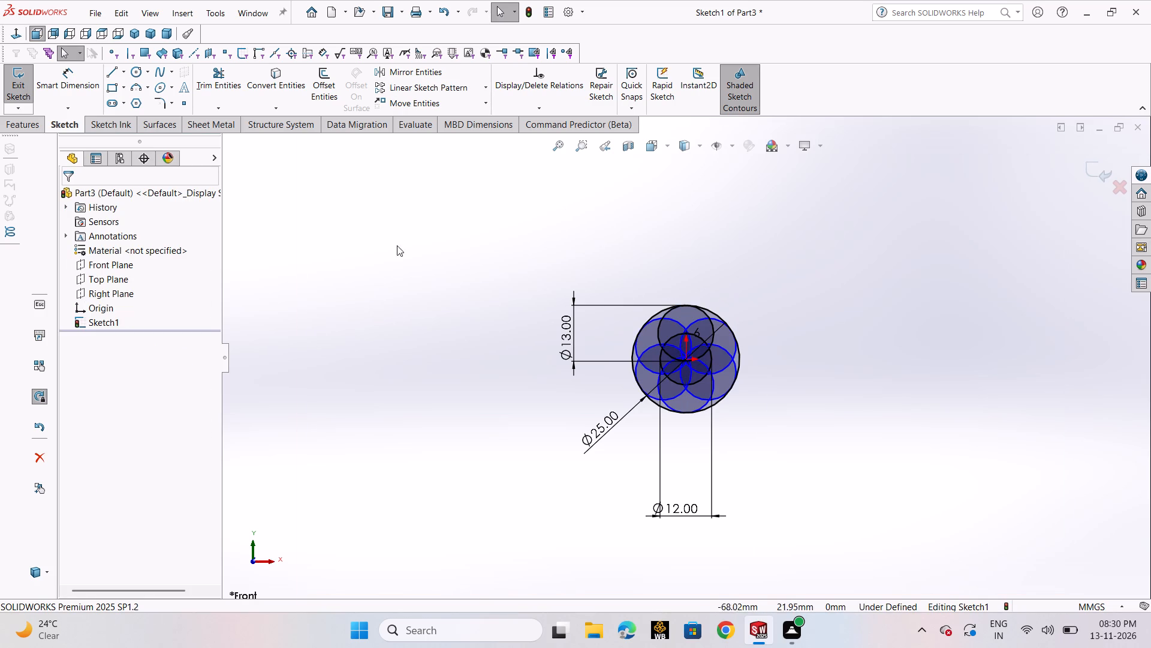
Trim away the 12 mm circle and the overlapping inner arcs of the patterned circles around it.
click(215, 85)
scroll(614, 329, down, 1)
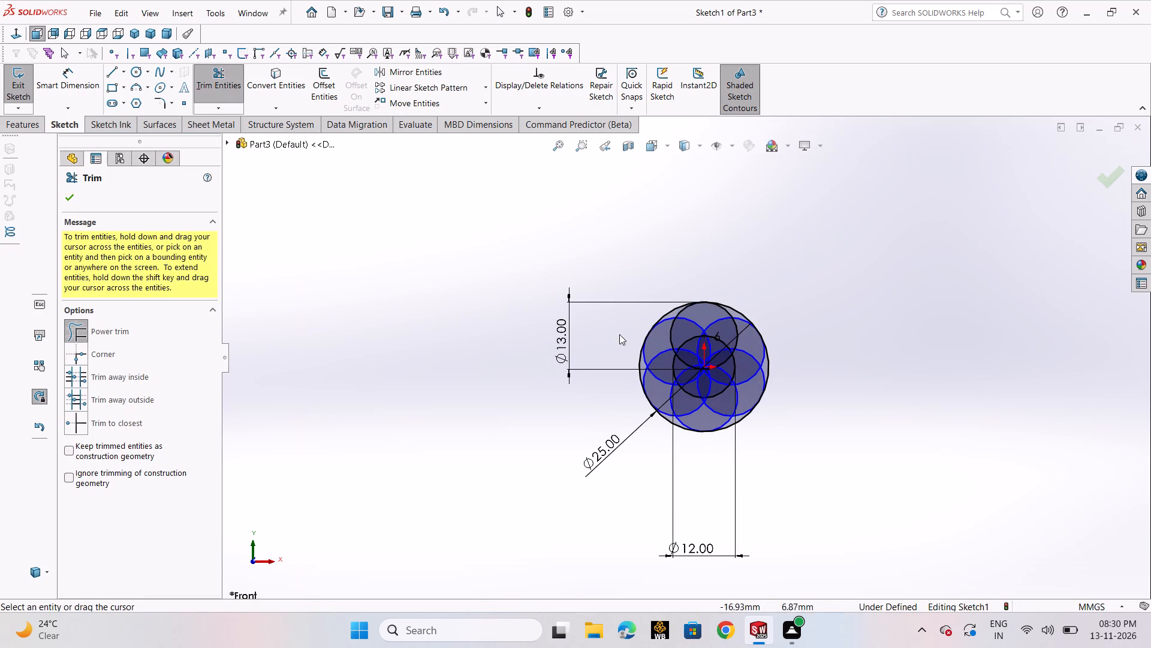
drag(740, 362, 719, 334)
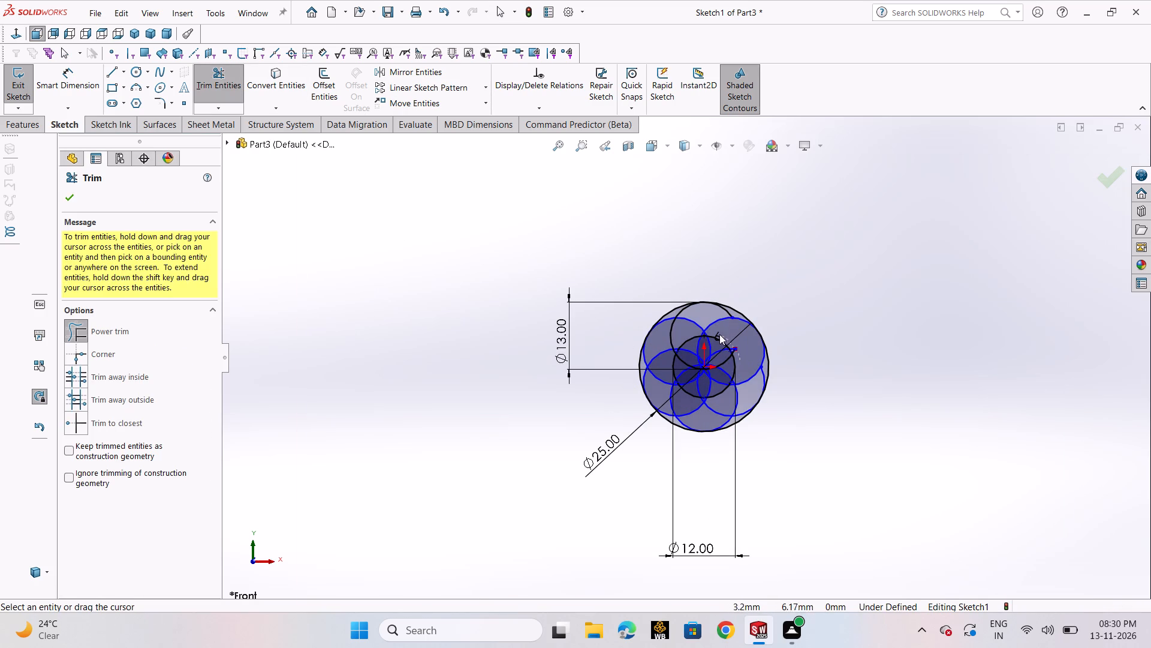
drag(719, 334, 712, 397)
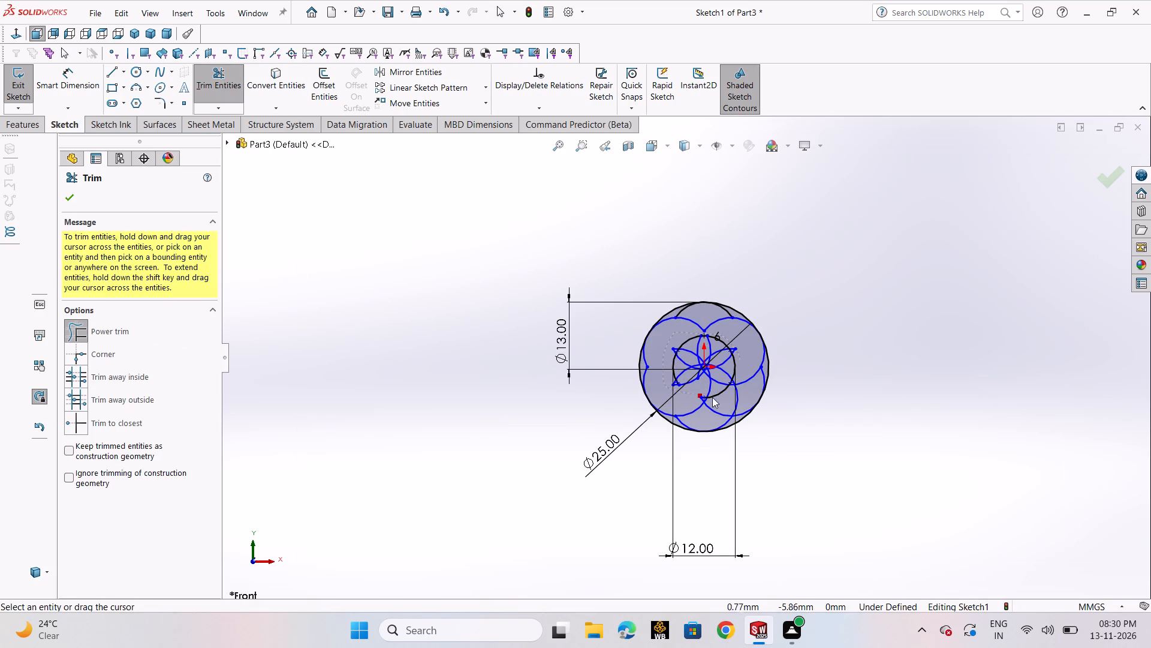
drag(712, 397, 714, 379)
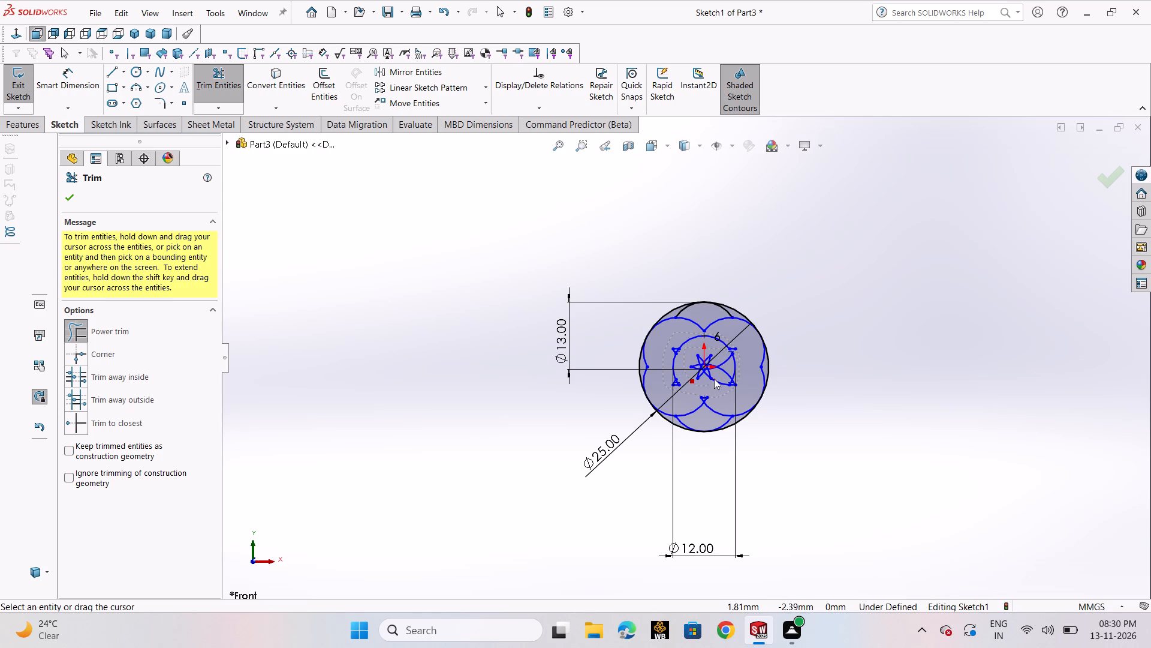
drag(714, 379, 676, 384)
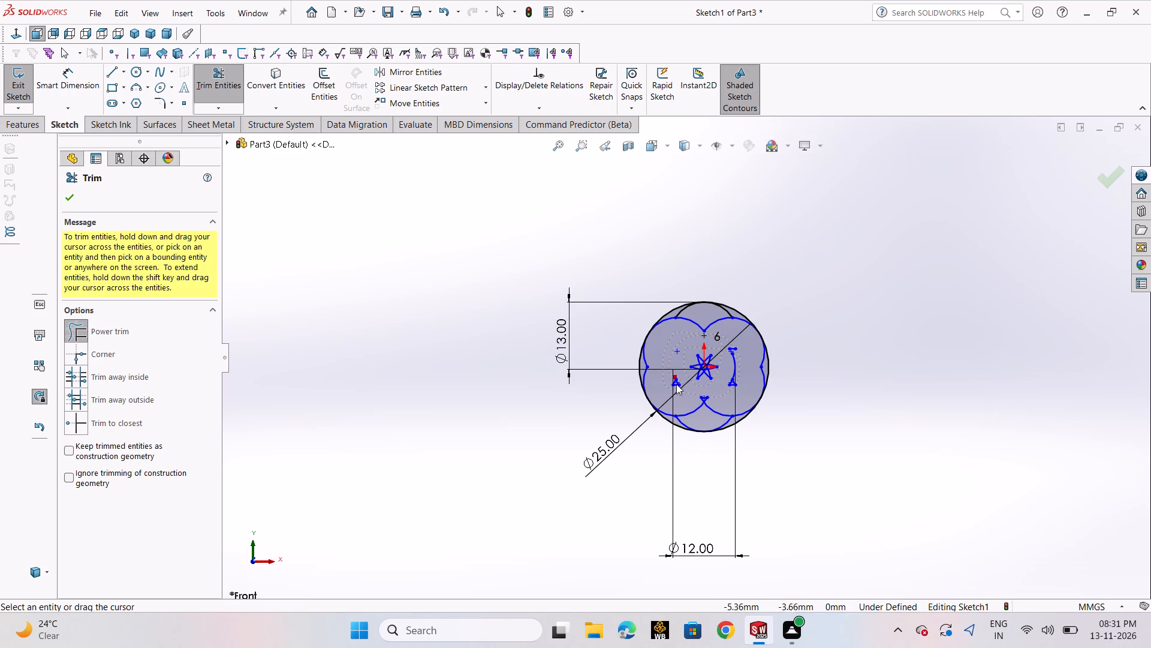
drag(676, 384, 730, 391)
drag(730, 391, 726, 388)
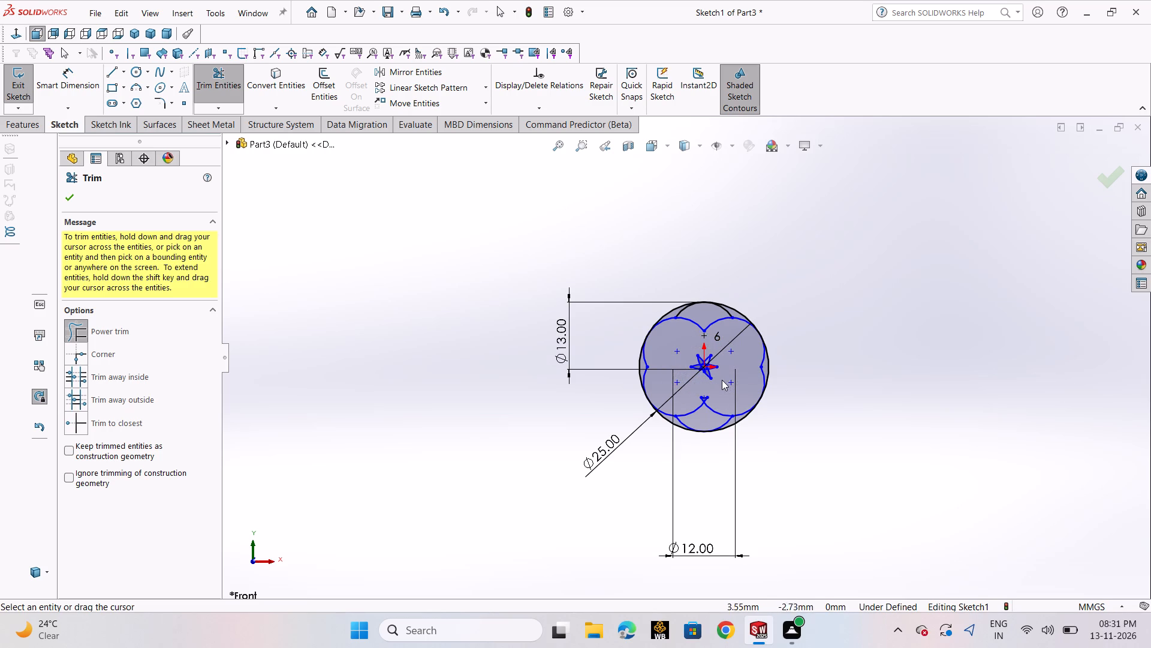
Trim the remaining arcs inside the top and bottom lobes and the small triangular fragment below the origin.
scroll(686, 335, down, 2)
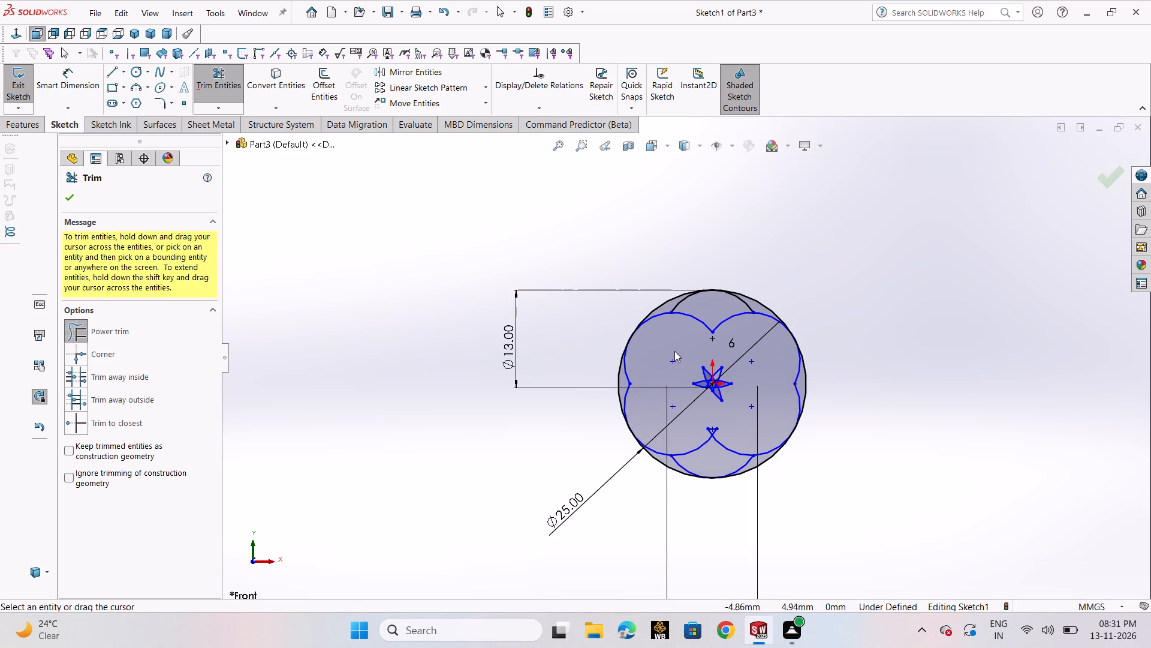
drag(677, 337, 701, 308)
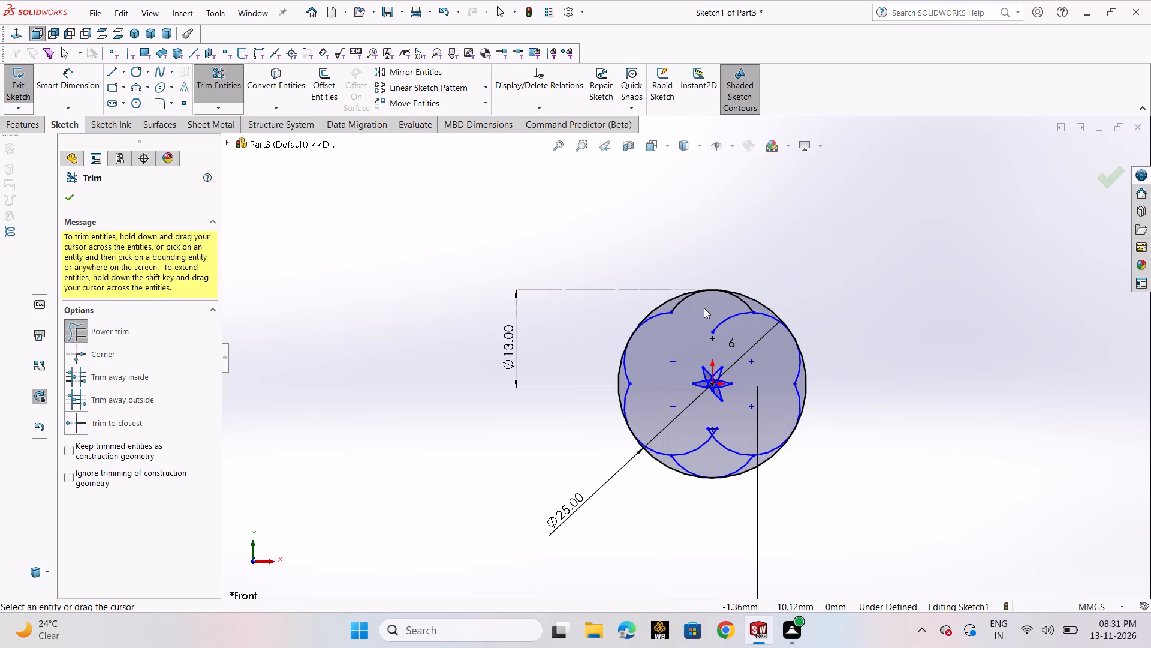
drag(710, 308, 740, 332)
drag(757, 436, 673, 443)
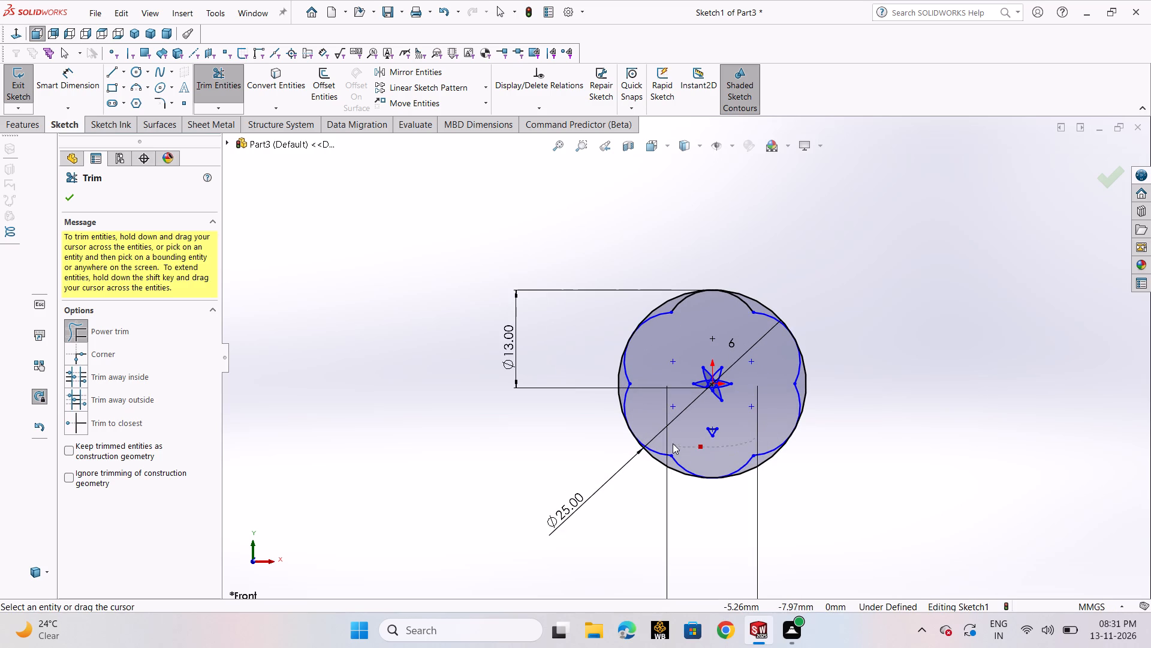
drag(673, 443, 673, 437)
scroll(708, 427, down, 4)
drag(706, 430, 718, 400)
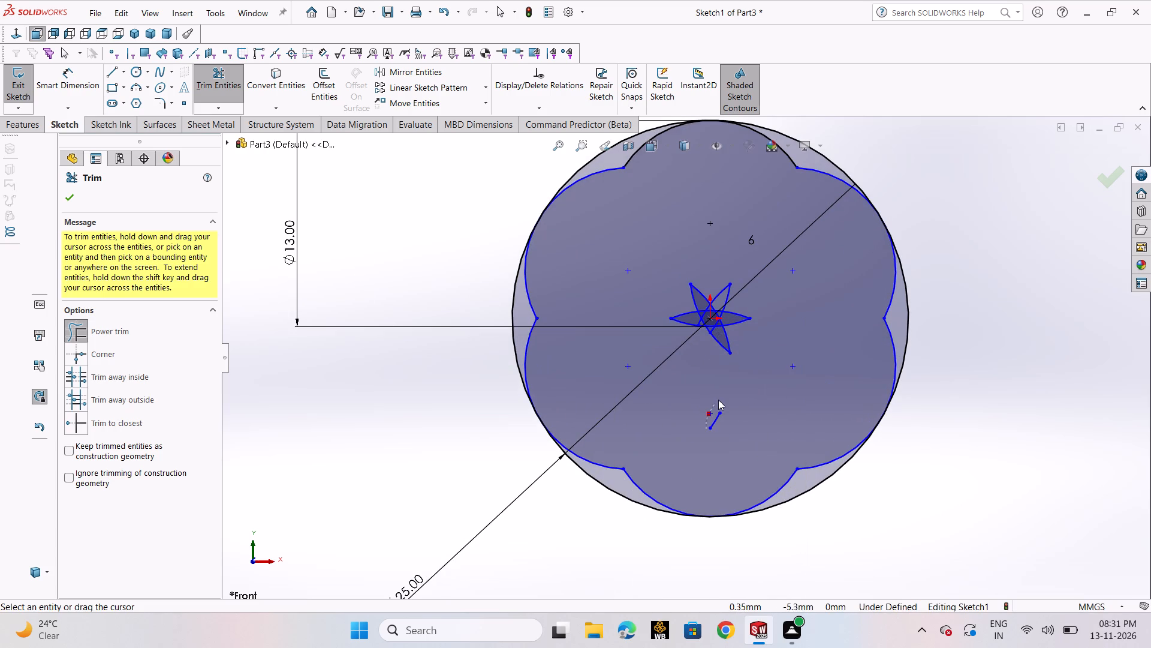
drag(718, 400, 708, 413)
scroll(726, 393, up, 3)
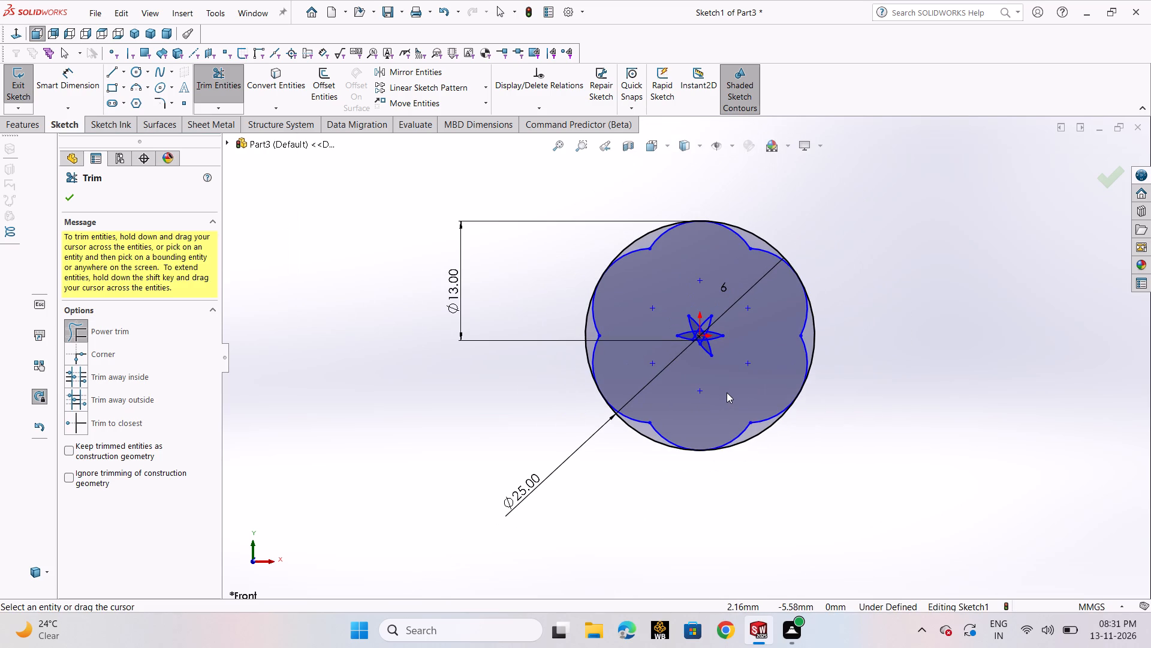
click(74, 202)
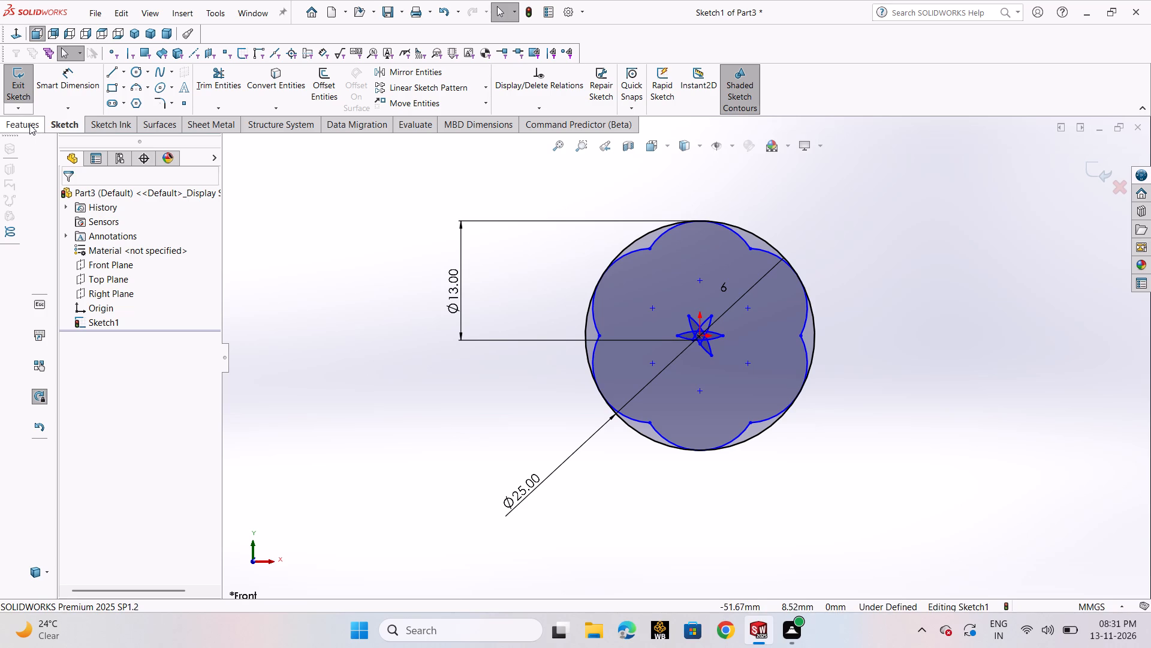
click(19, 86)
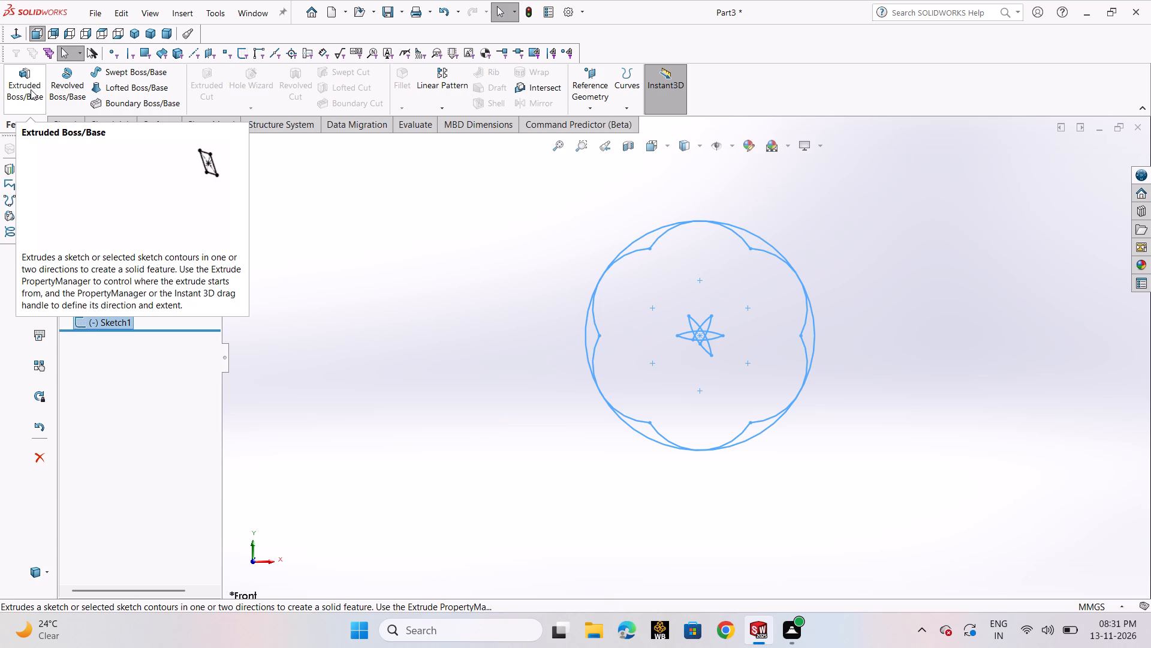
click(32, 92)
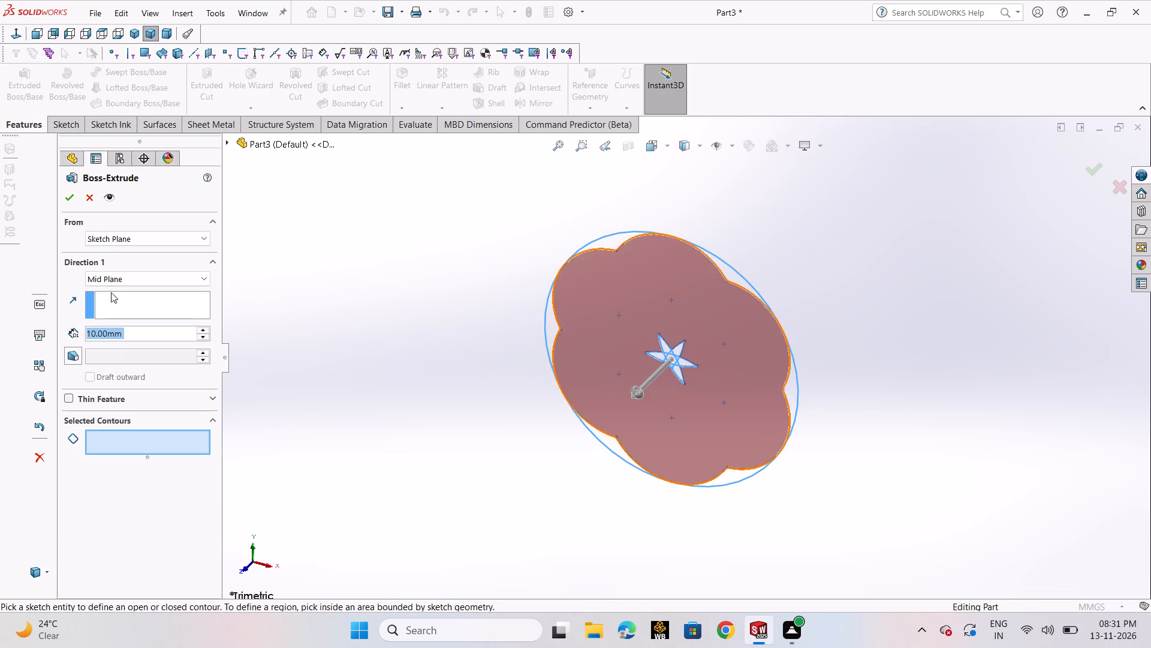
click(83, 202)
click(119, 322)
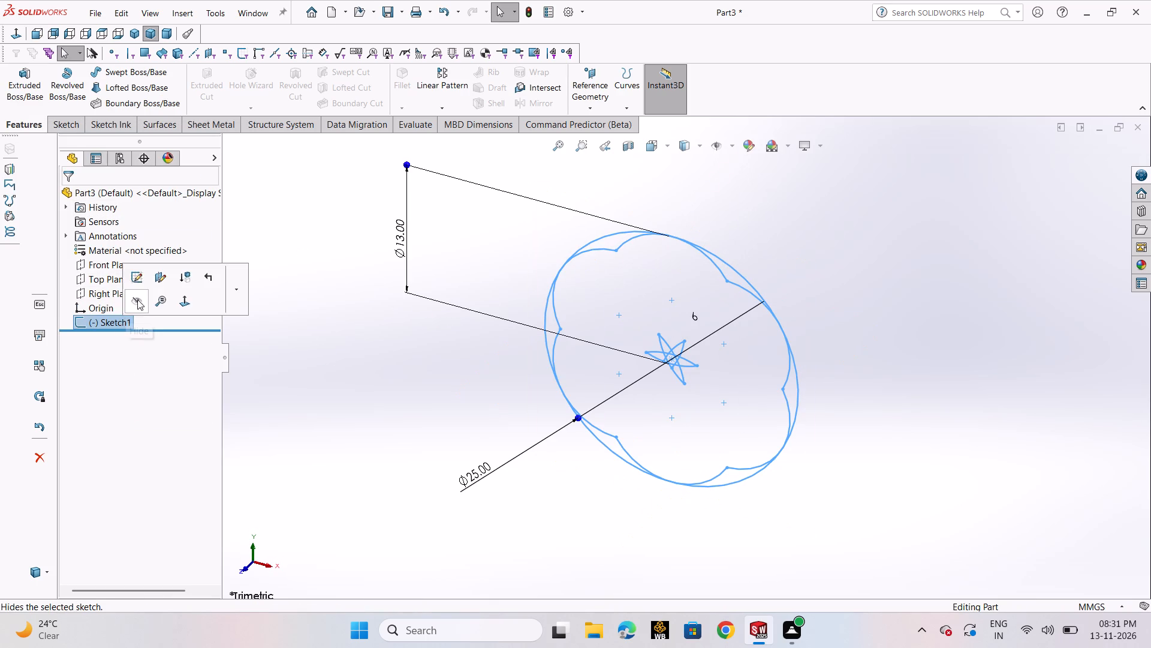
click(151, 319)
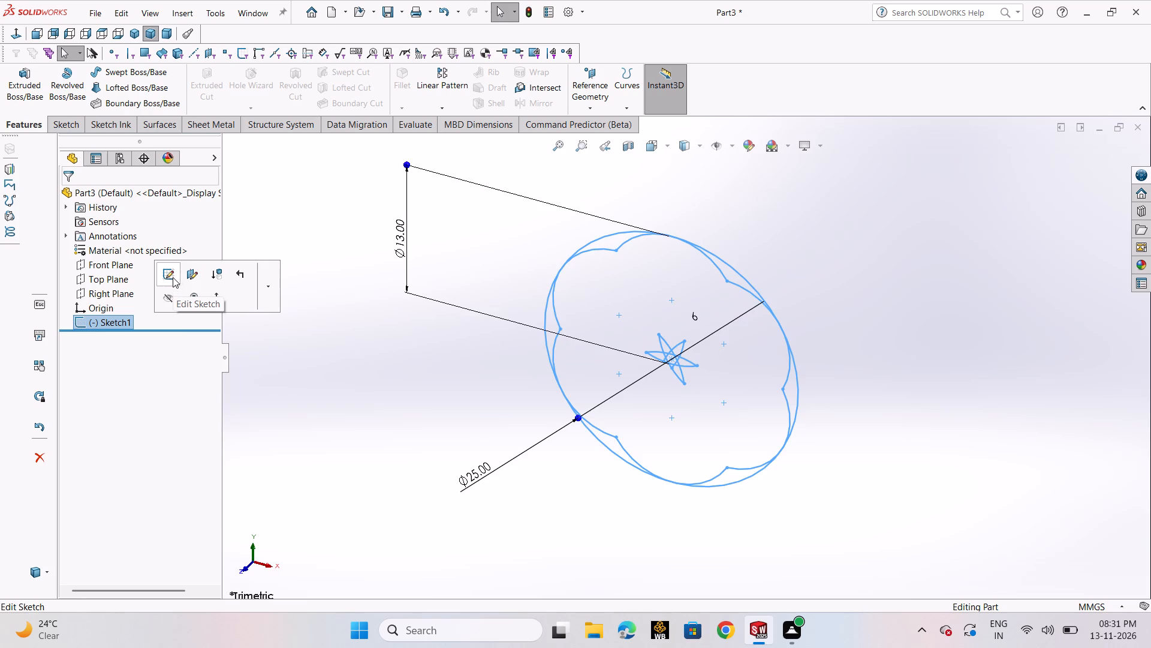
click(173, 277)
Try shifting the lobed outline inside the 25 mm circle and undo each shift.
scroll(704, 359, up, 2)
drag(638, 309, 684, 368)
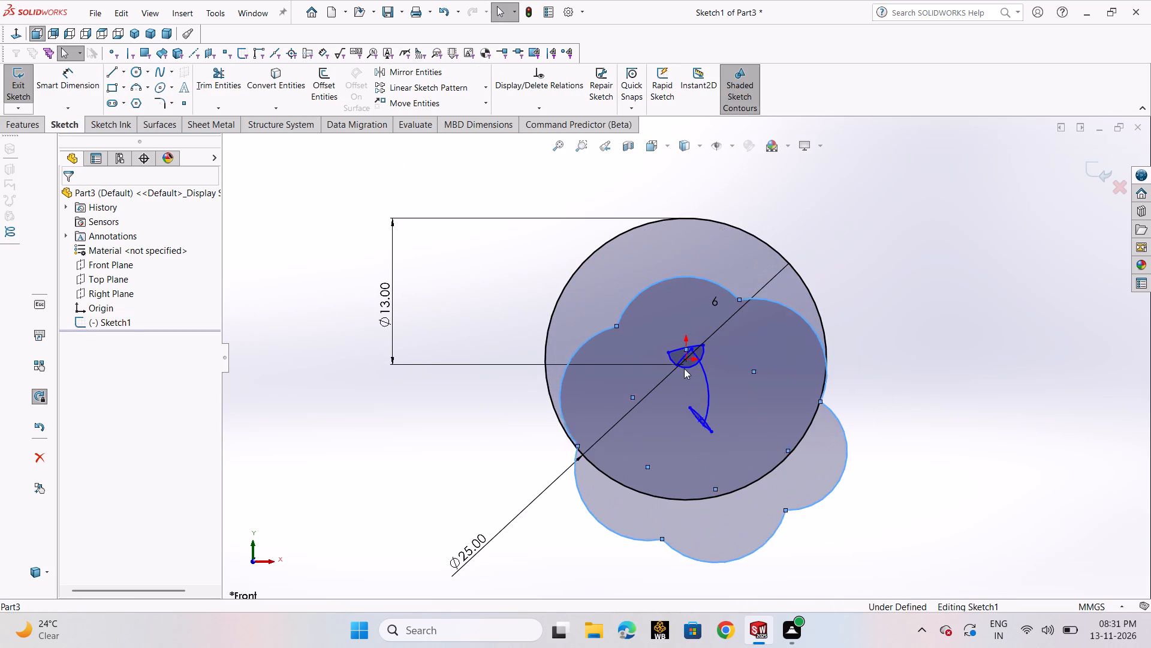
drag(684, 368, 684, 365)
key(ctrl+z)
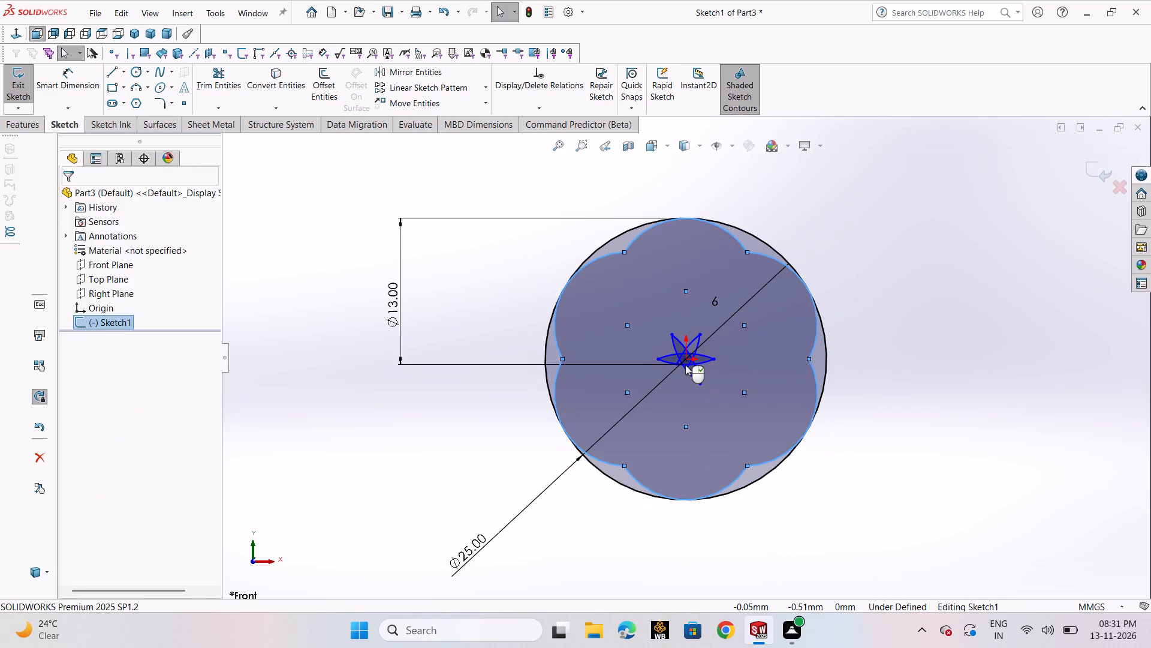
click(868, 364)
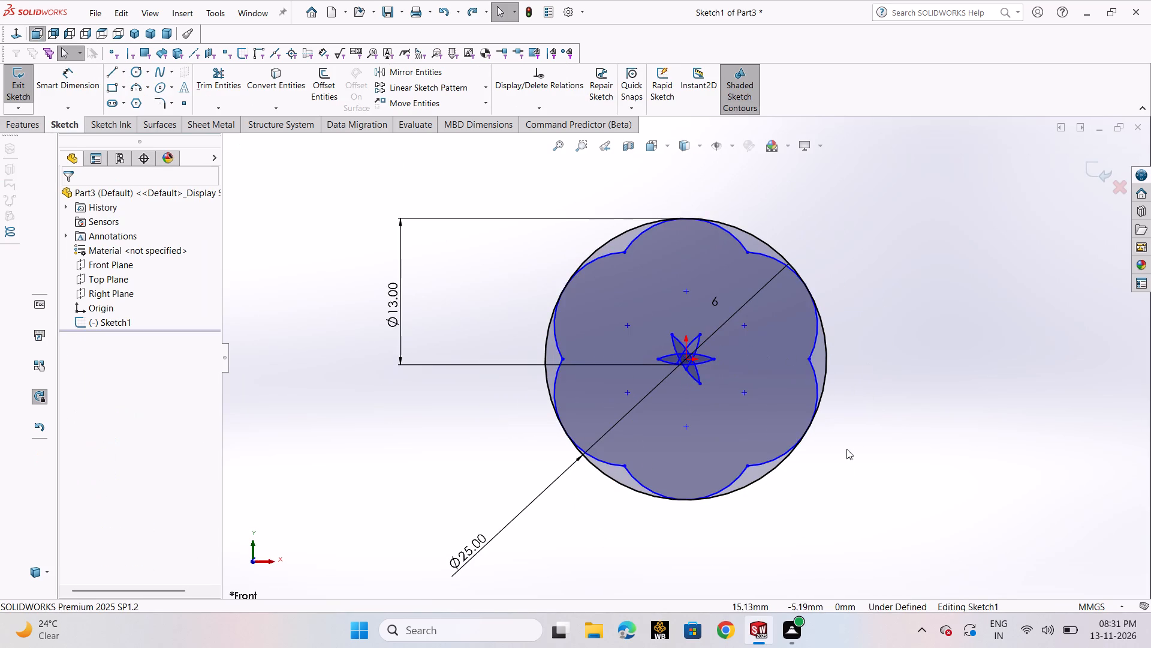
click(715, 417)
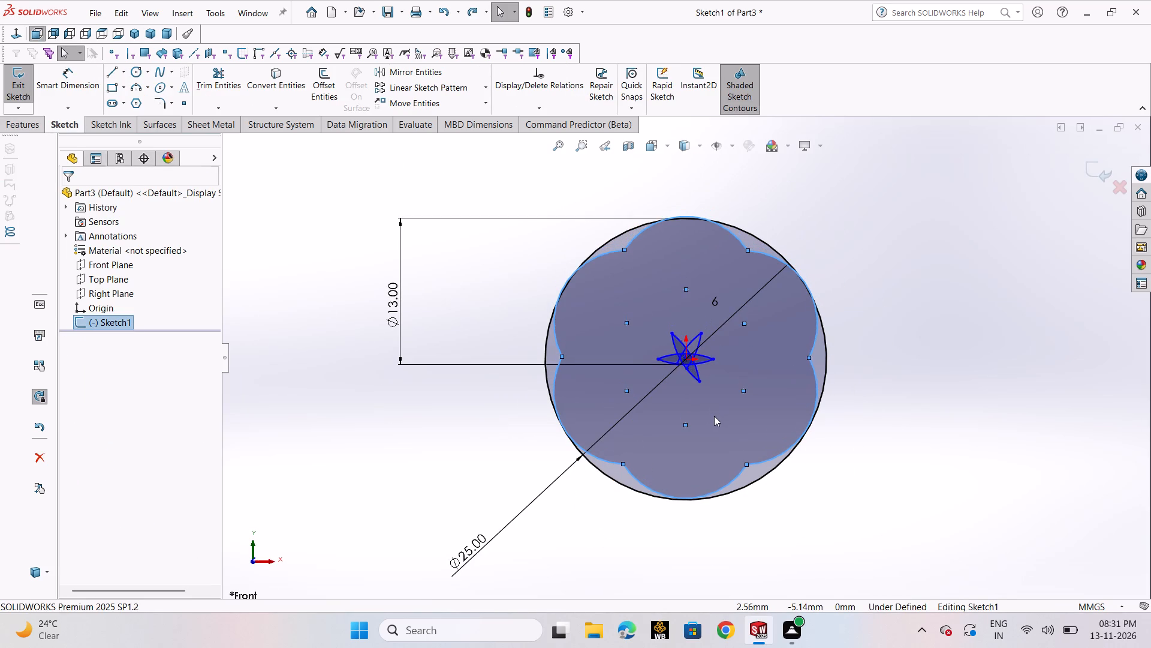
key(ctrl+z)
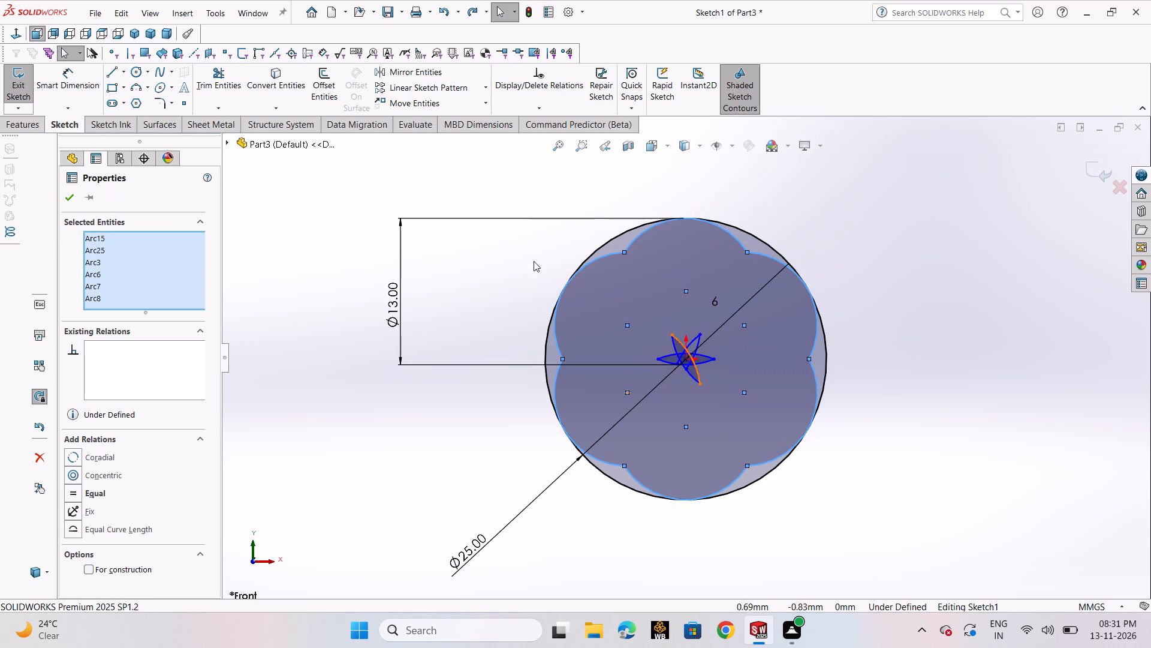
Trim the points and inner crossings of the star-shaped arcs around the origin.
click(235, 94)
scroll(602, 343, down, 5)
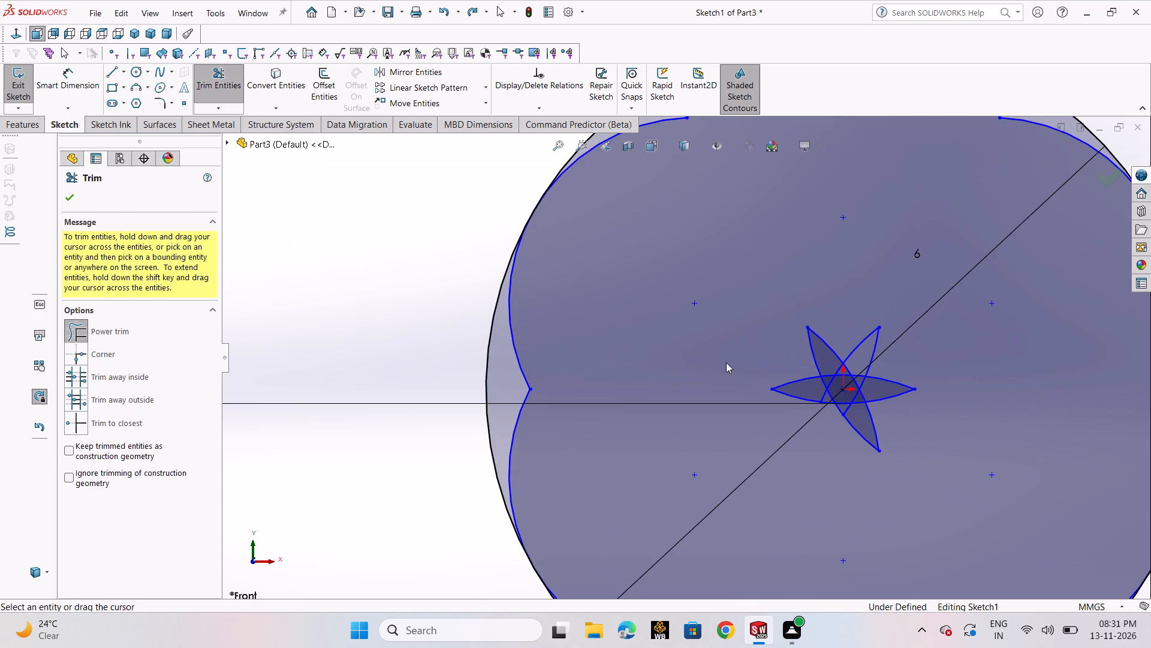
drag(772, 426, 836, 391)
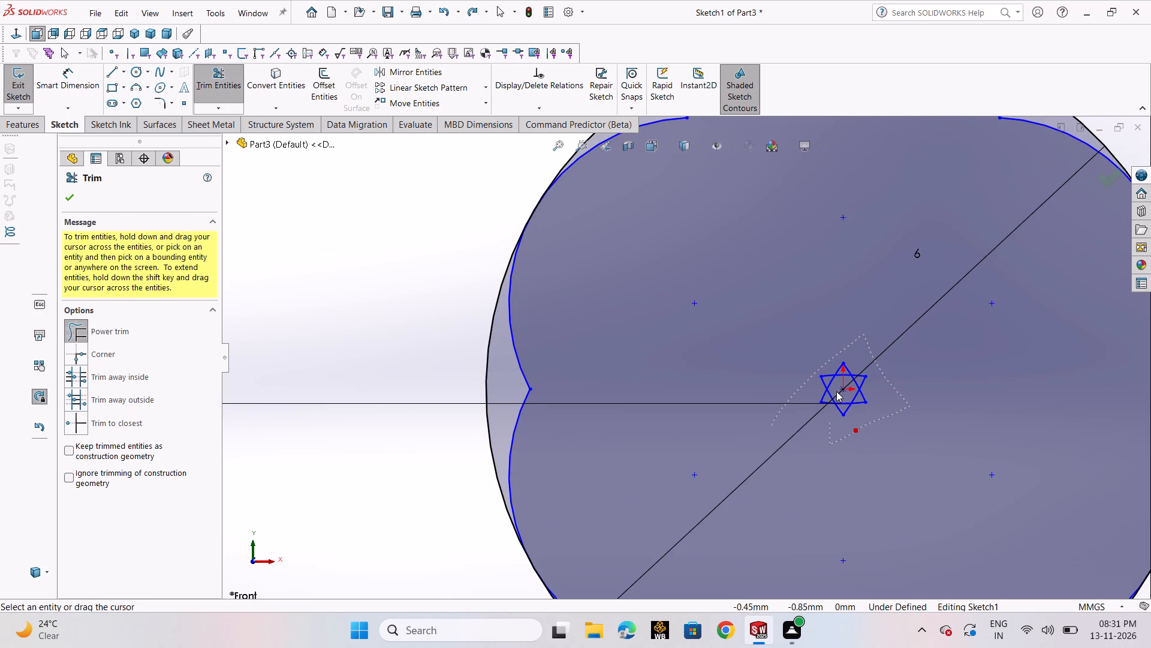
drag(836, 391, 834, 404)
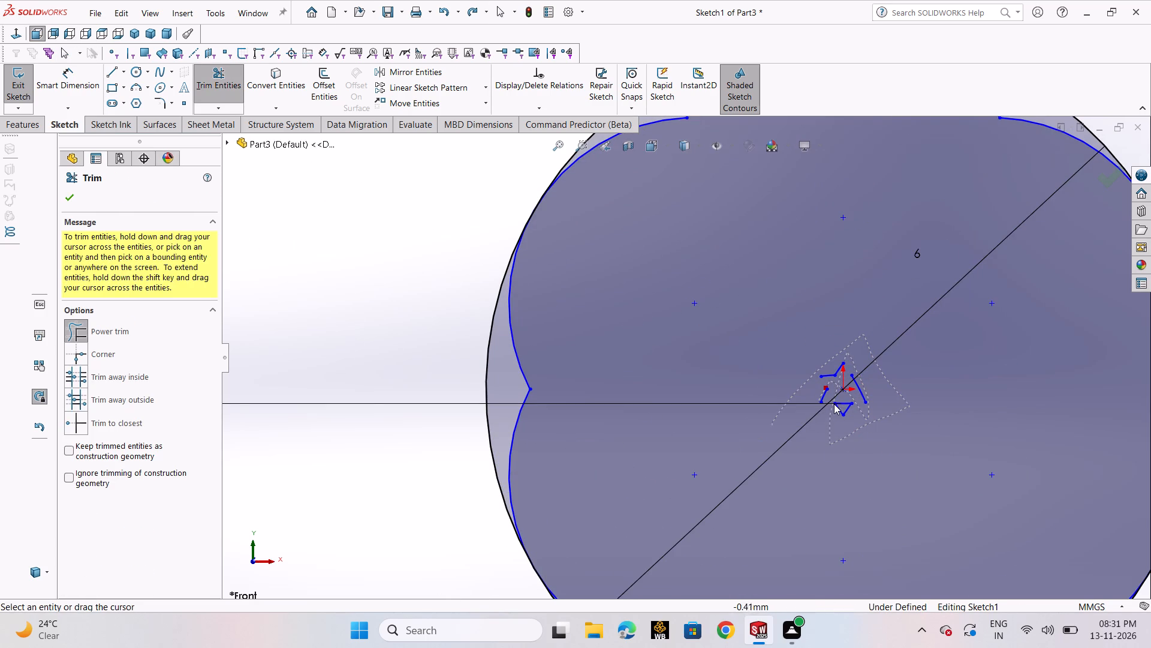
drag(834, 404, 845, 411)
Trim the last leftover arc fragments around the origin so only the six-lobed outline remains inside the 25 mm circle.
scroll(846, 409, down, 7)
drag(813, 398, 643, 335)
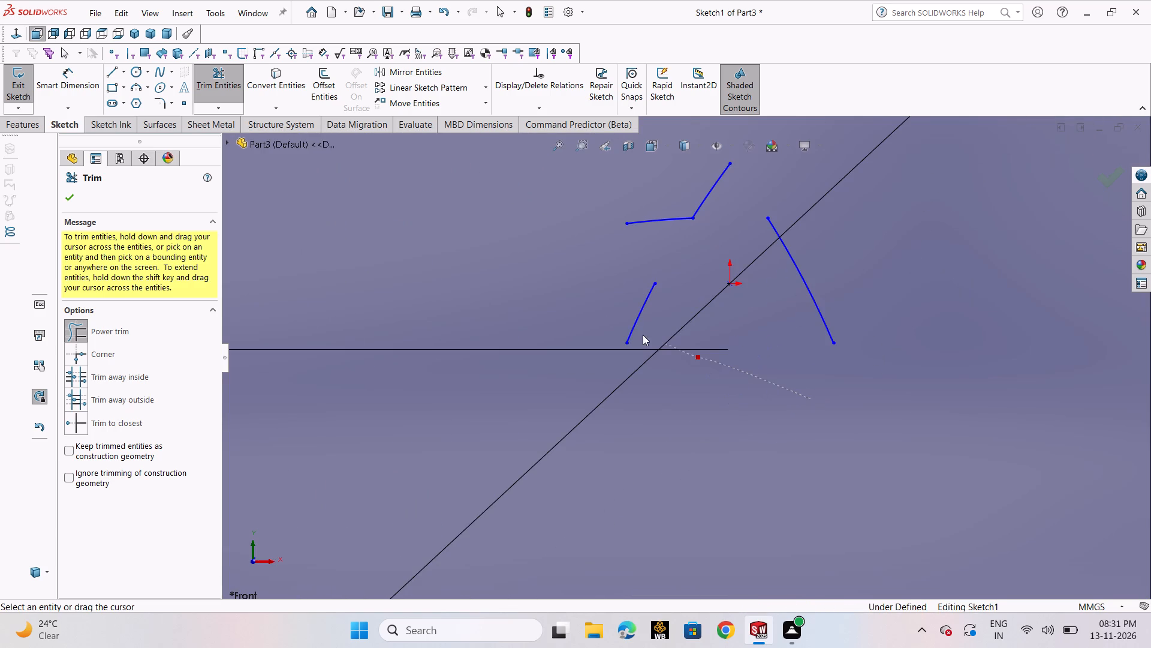
drag(643, 335, 605, 314)
drag(818, 316, 764, 329)
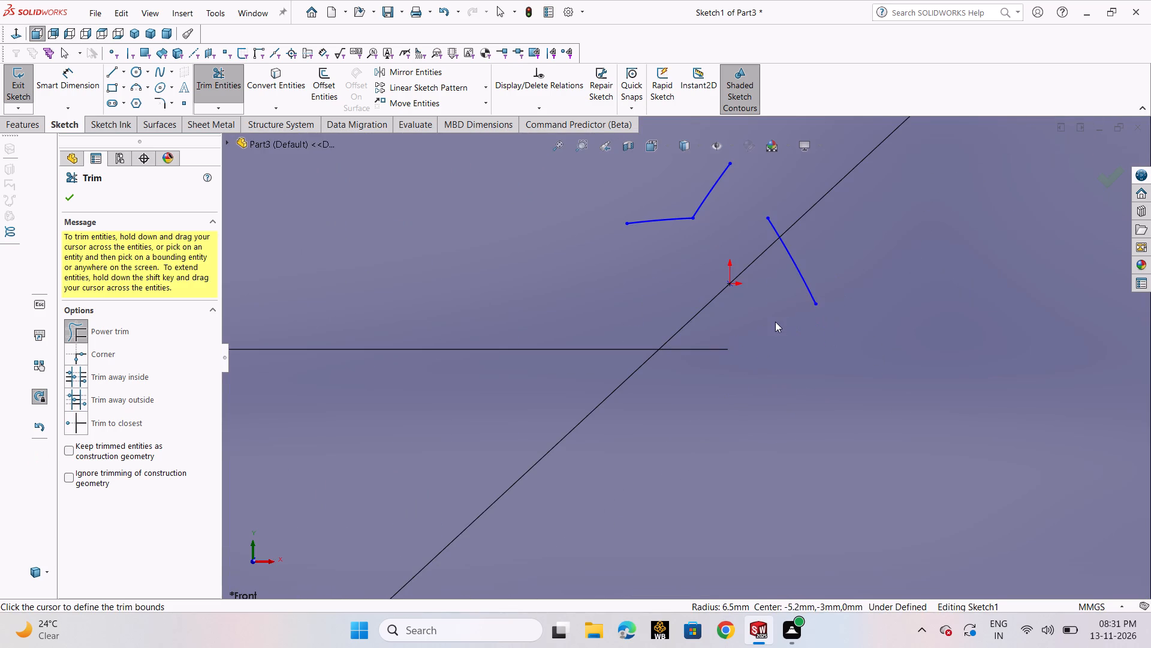
drag(776, 322, 811, 247)
drag(685, 221, 700, 190)
drag(728, 213, 721, 202)
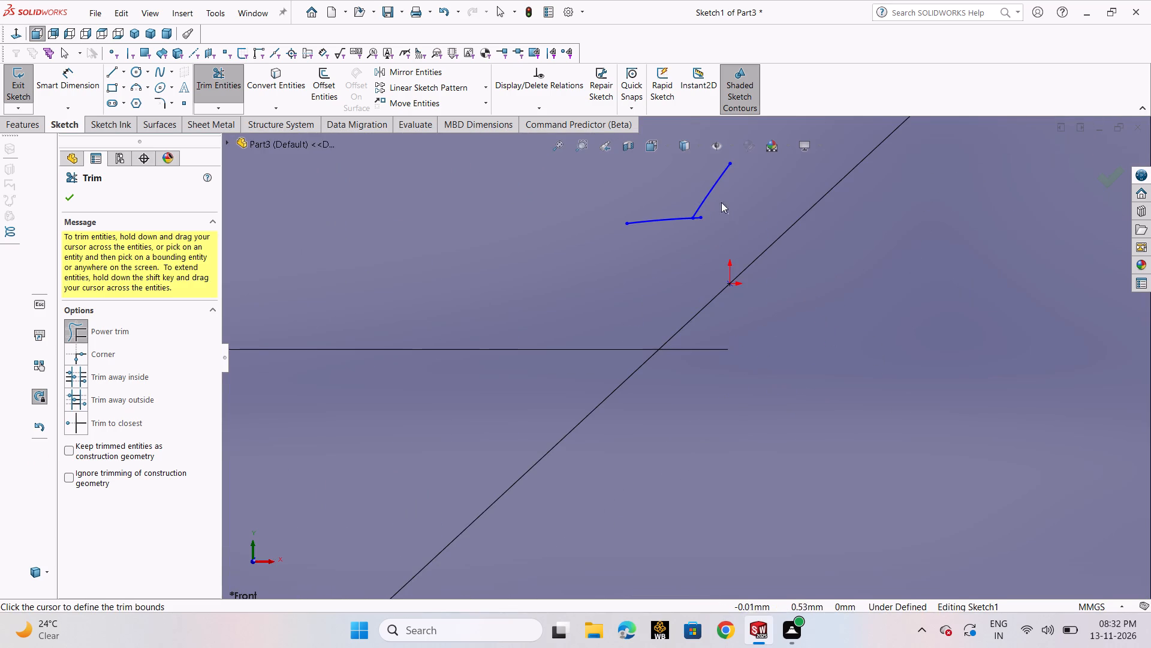
drag(721, 202, 674, 245)
scroll(650, 258, up, 8)
scroll(650, 258, down, 2)
scroll(650, 258, up, 8)
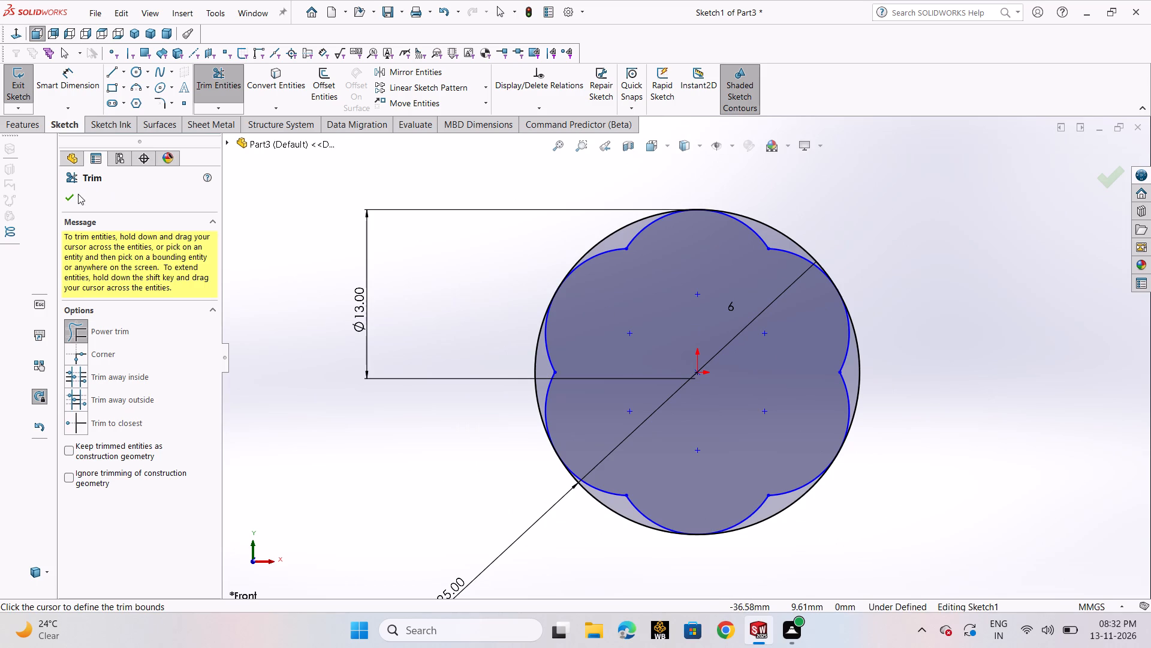
click(76, 195)
scroll(620, 376, up, 2)
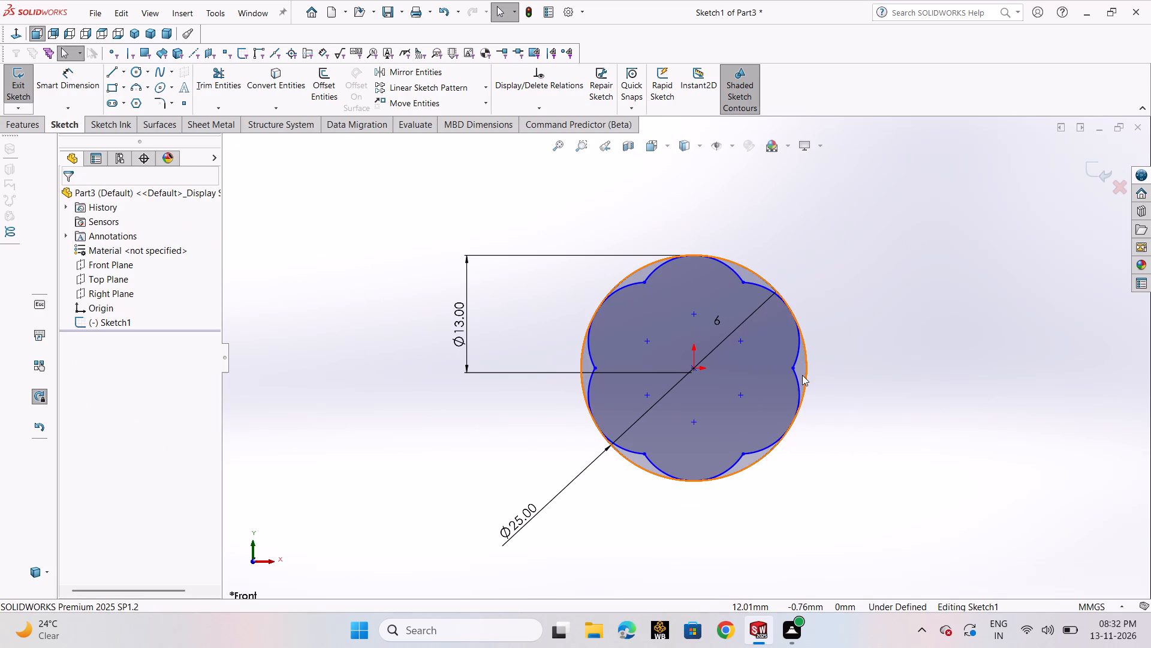
Exit the flower sketch and start an Extruded Boss from it, selecting the outer 25 mm circle as the contour.
click(19, 87)
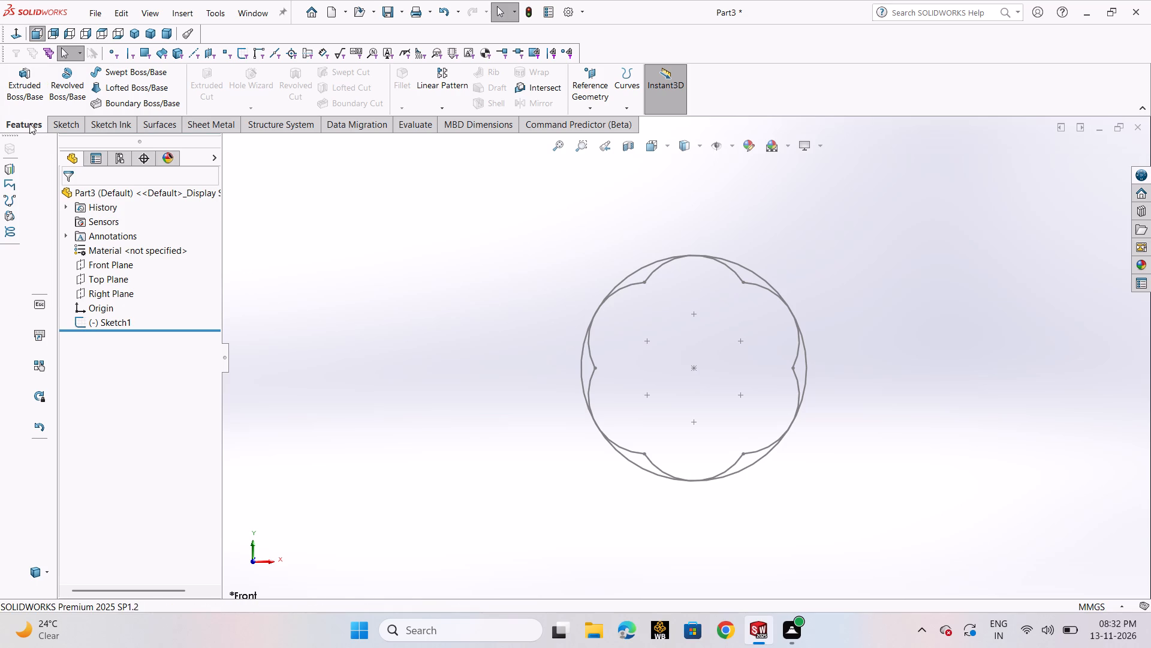
click(32, 94)
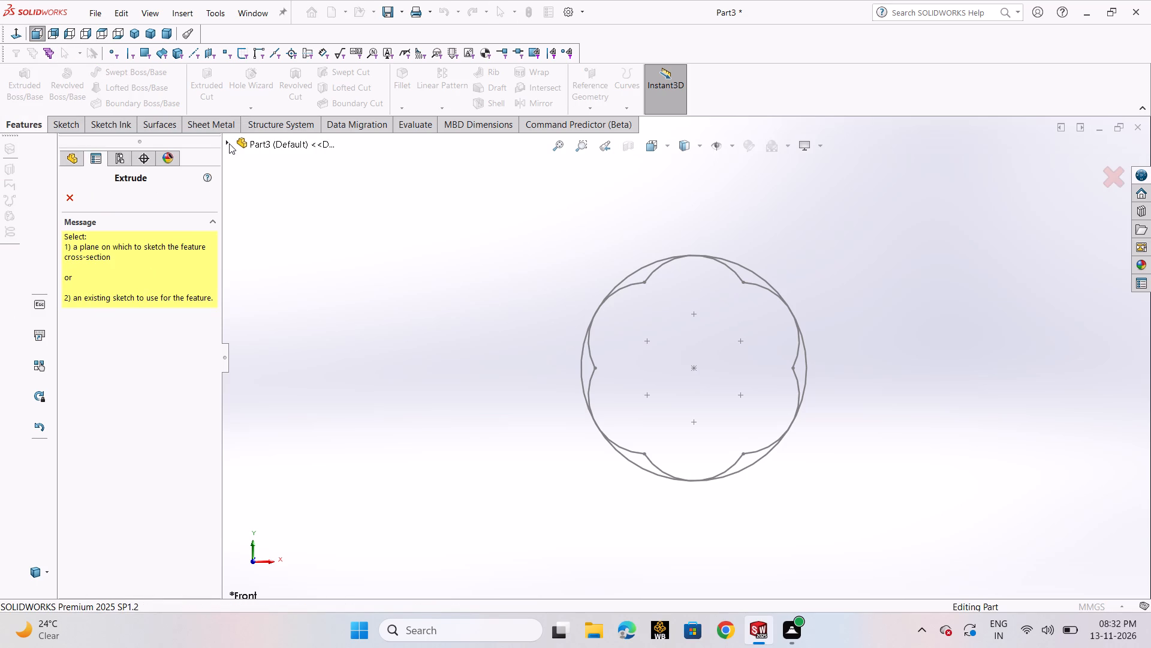
click(229, 143)
click(278, 274)
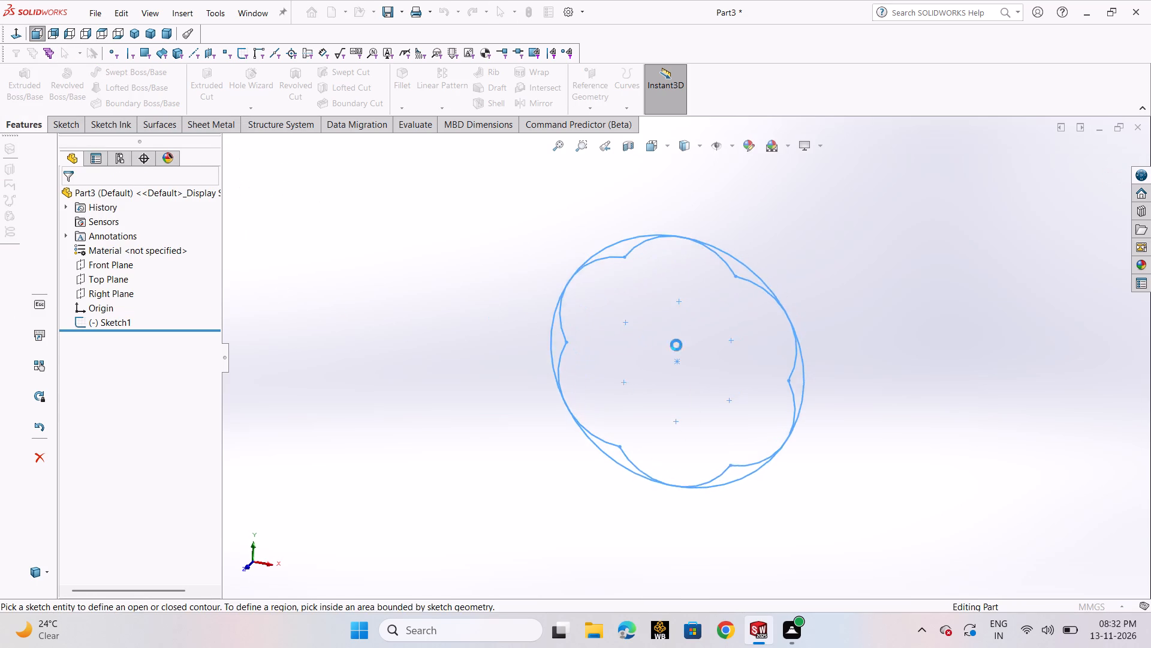
scroll(725, 371, up, 3)
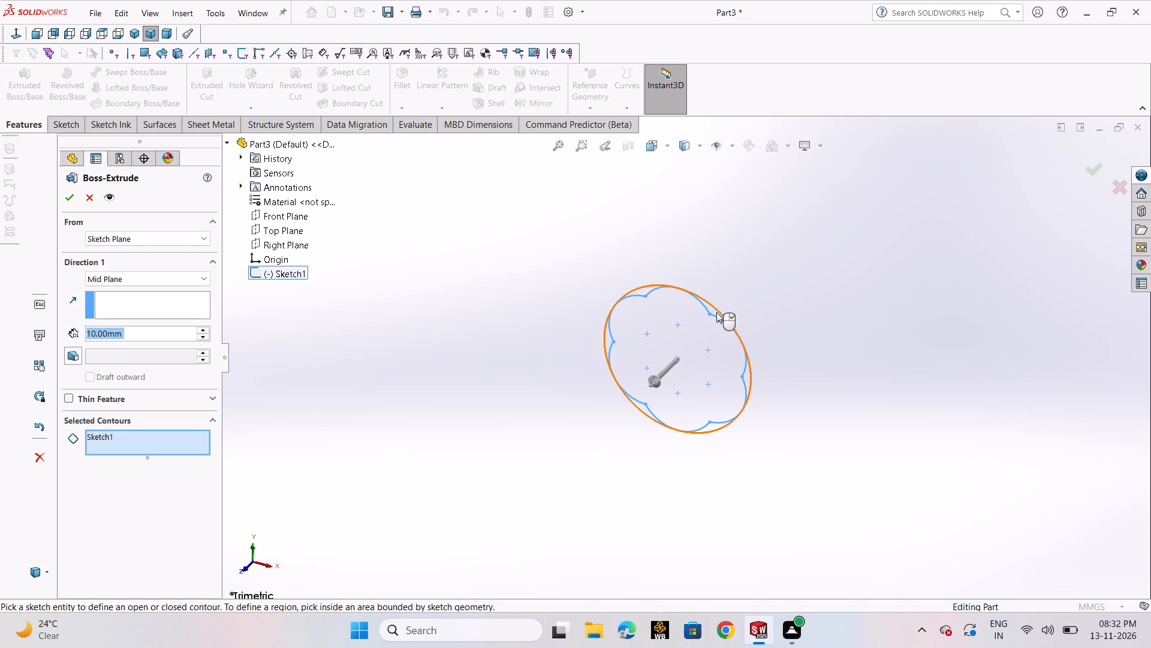
click(716, 311)
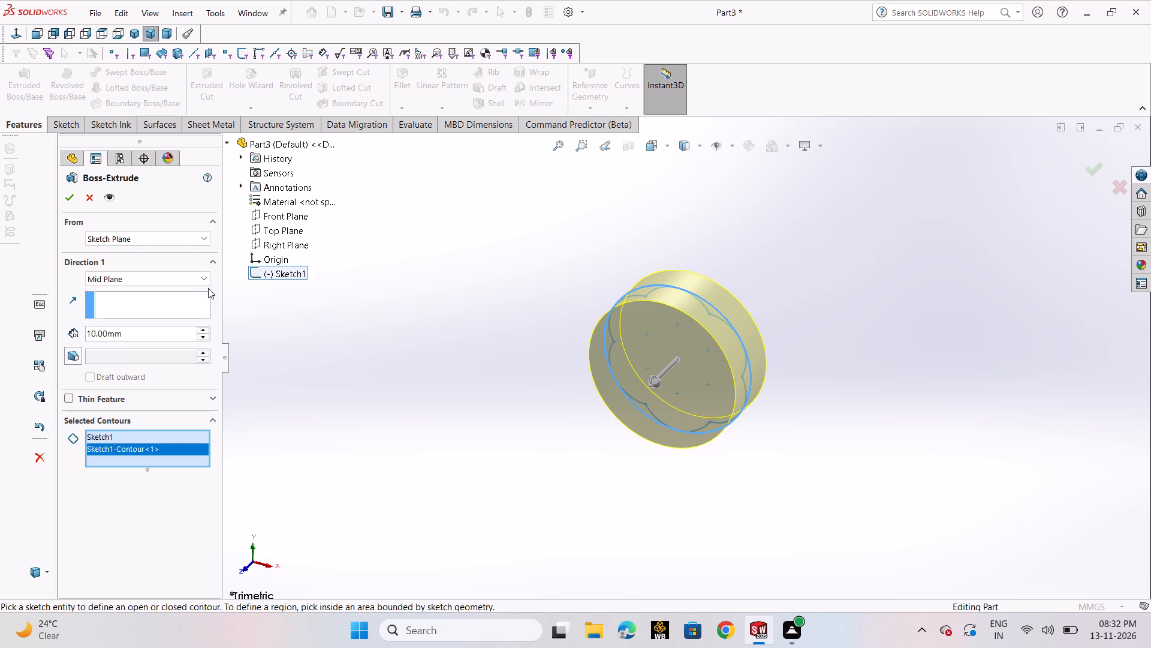
Extrude the circle contour as a Blind boss in the reversed direction with a depth of 80+10+10 mm.
click(191, 278)
click(182, 297)
click(181, 281)
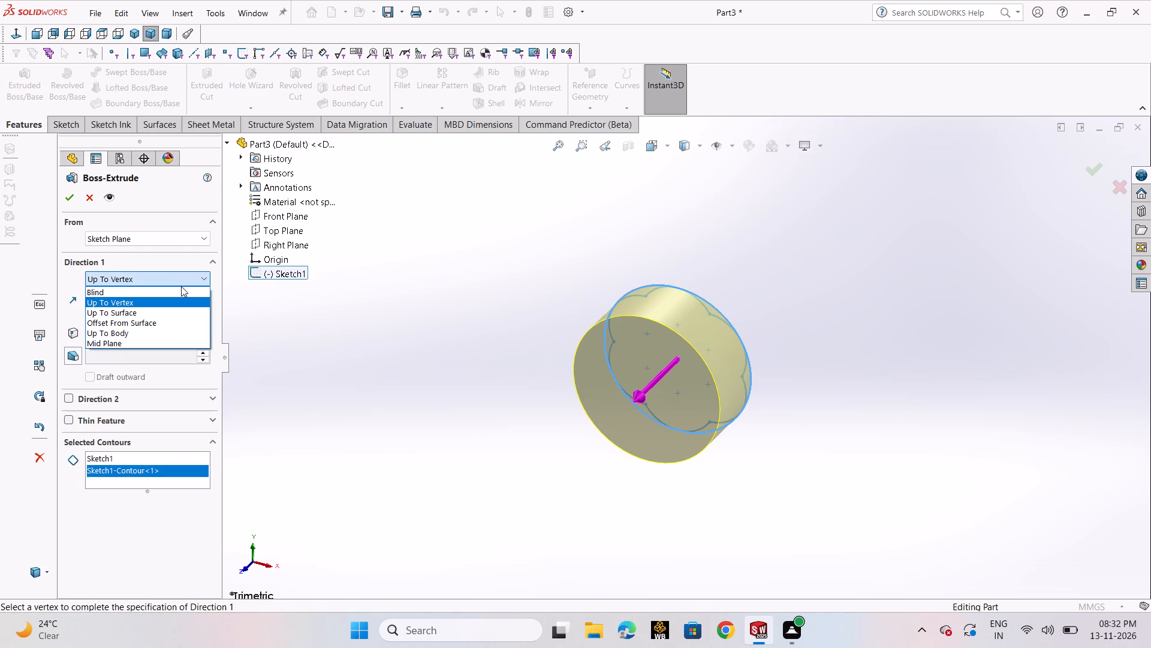
click(180, 289)
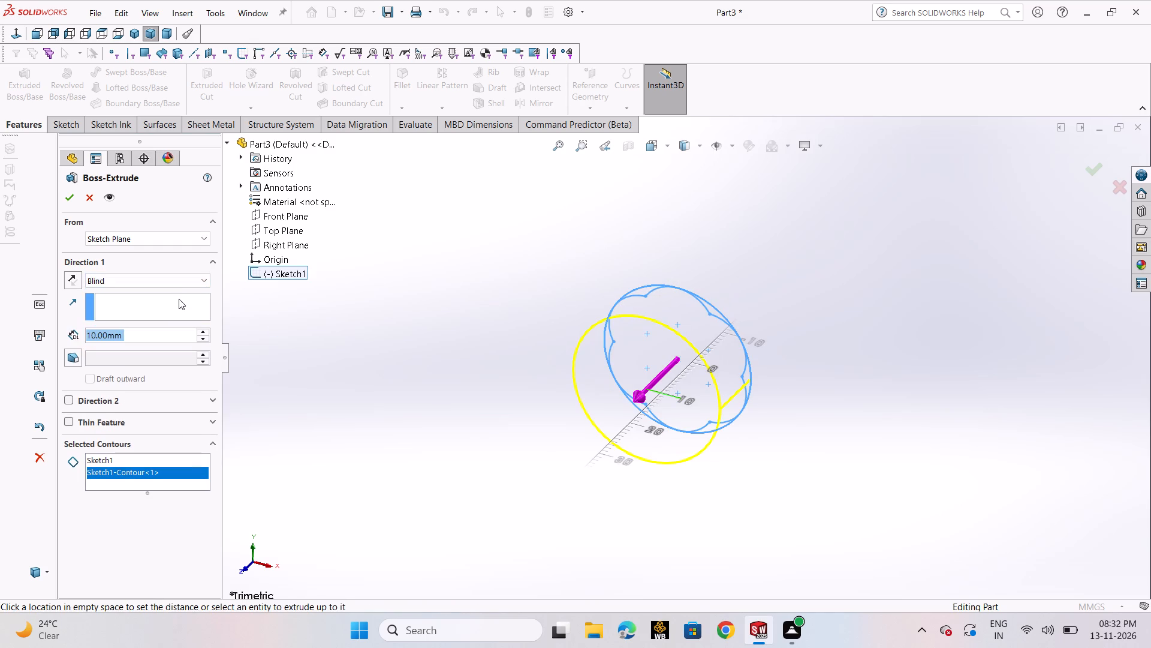
click(73, 279)
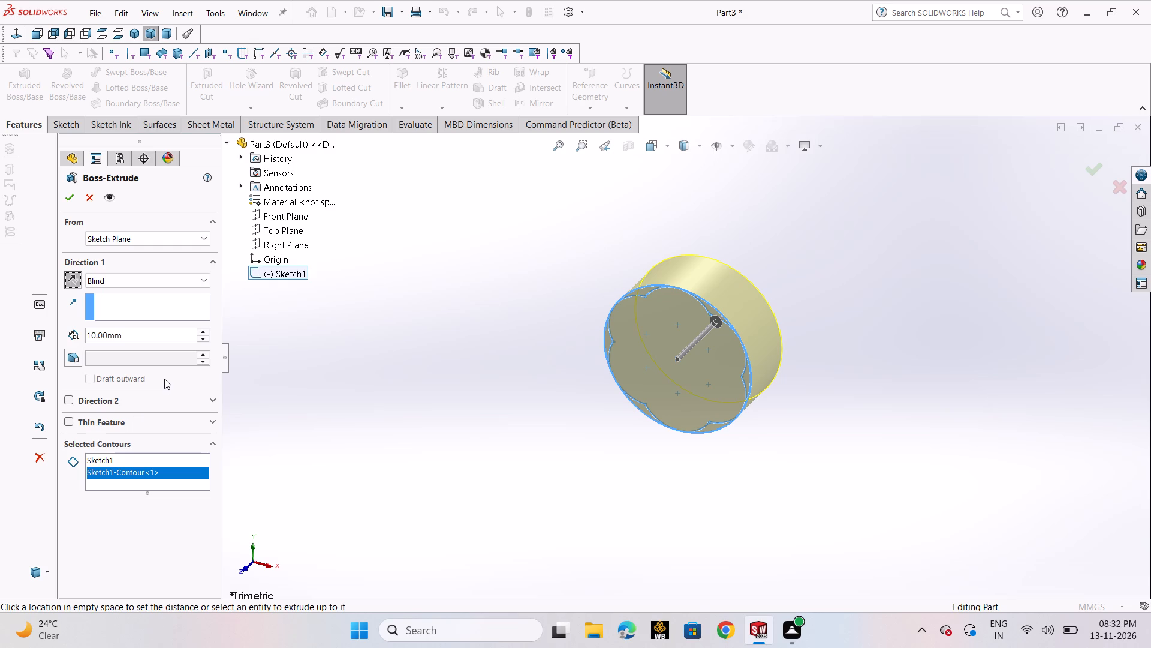
double_click(139, 339)
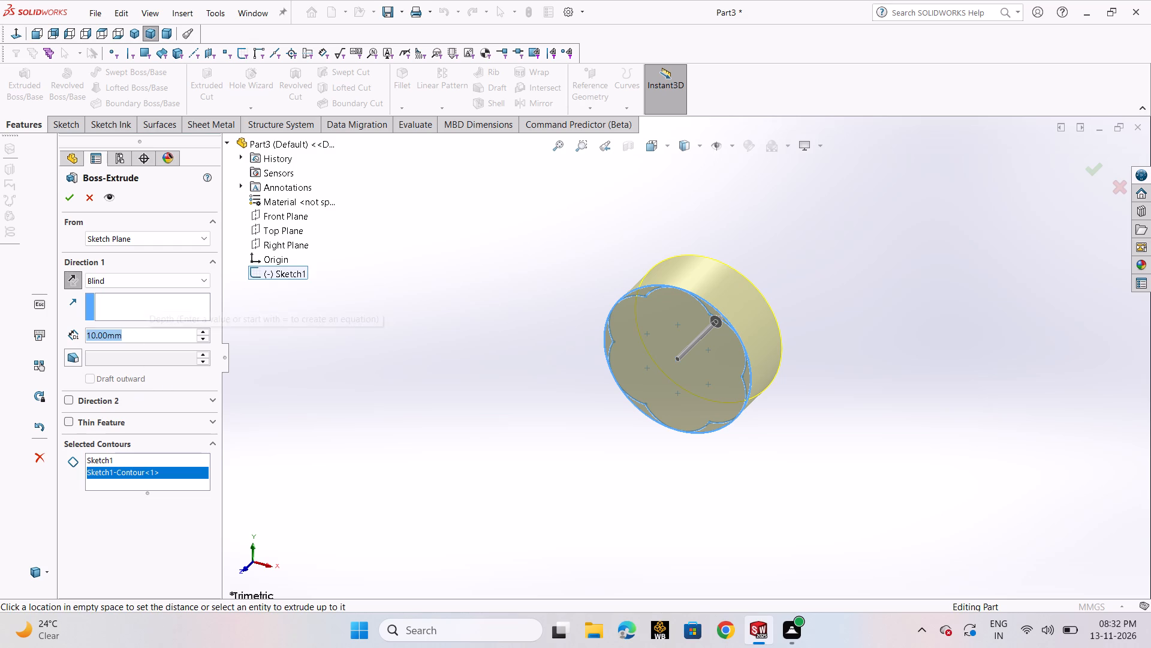
text(80)
key(plus)
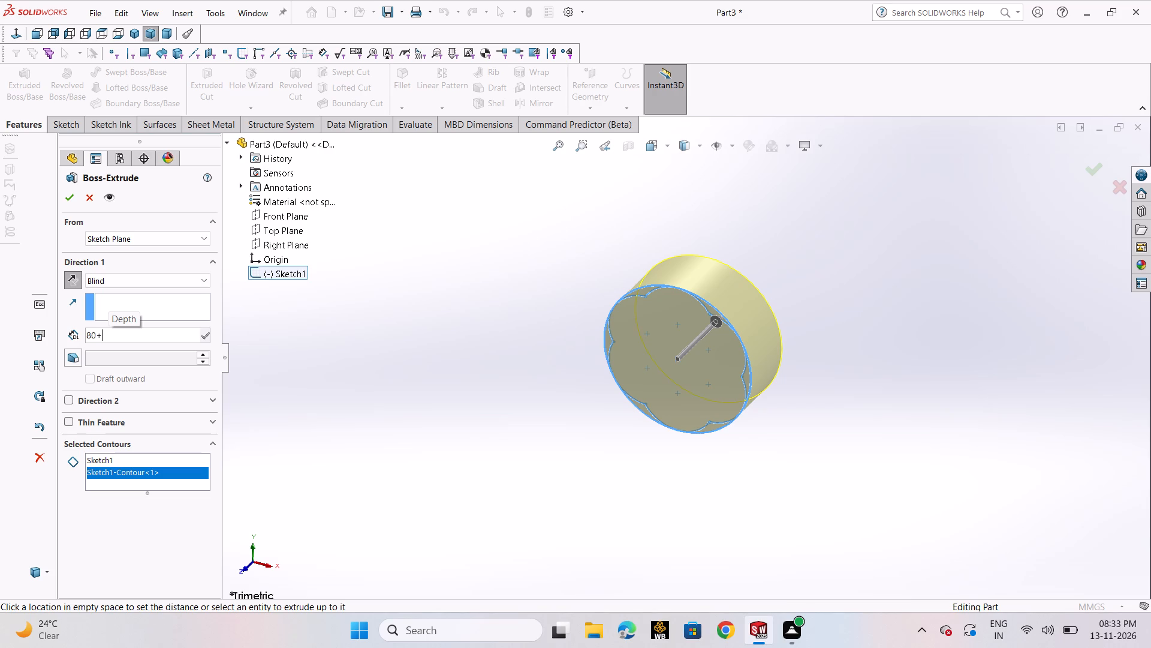
text(10)
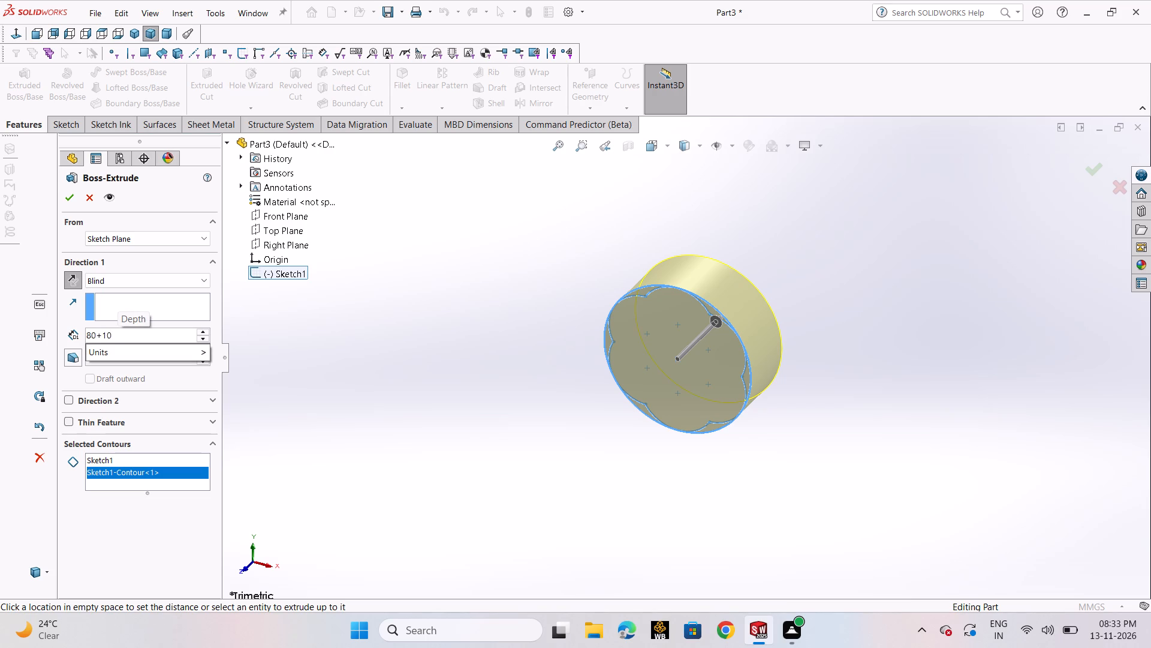
key(plus)
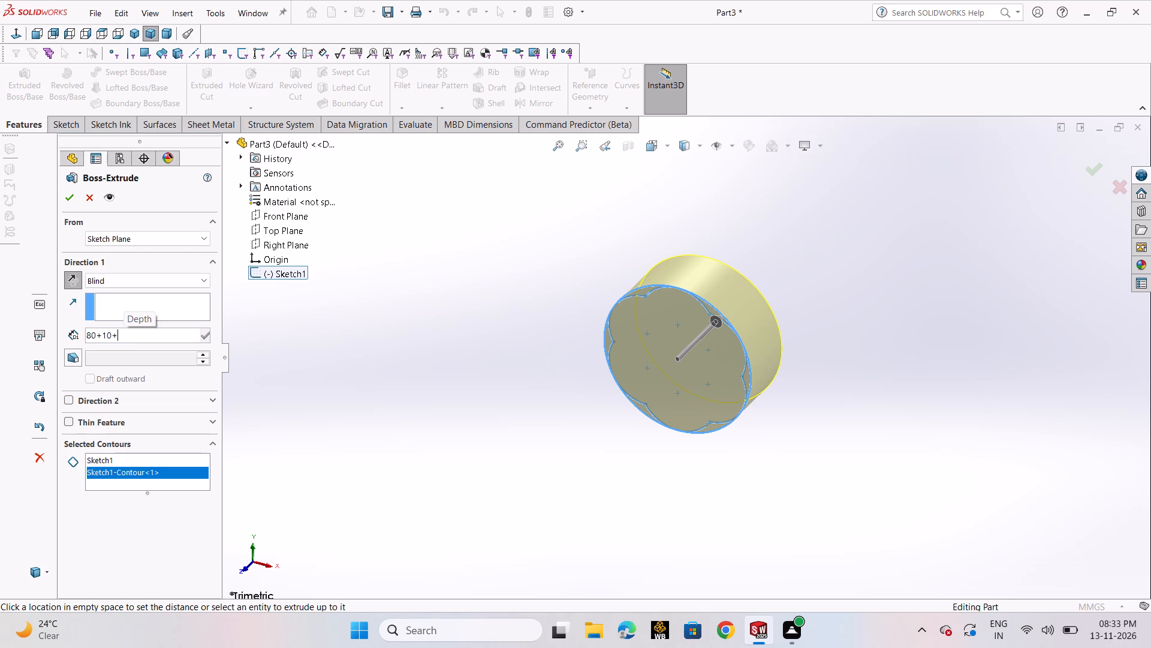
text(10)
key(Return)
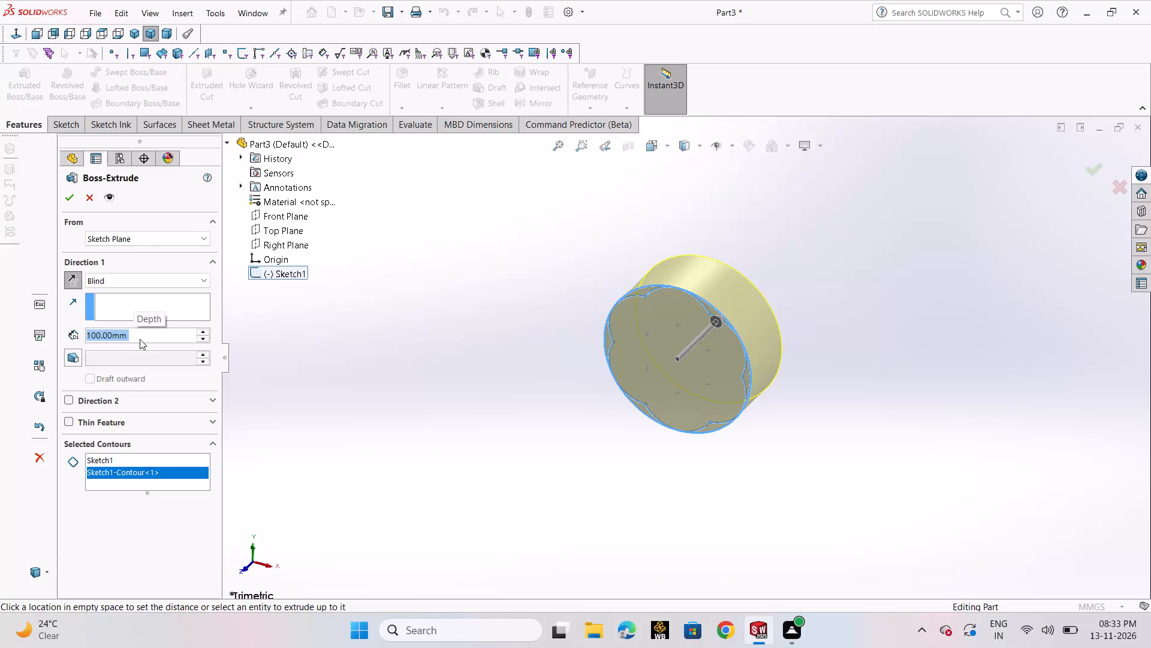
click(64, 197)
click(321, 402)
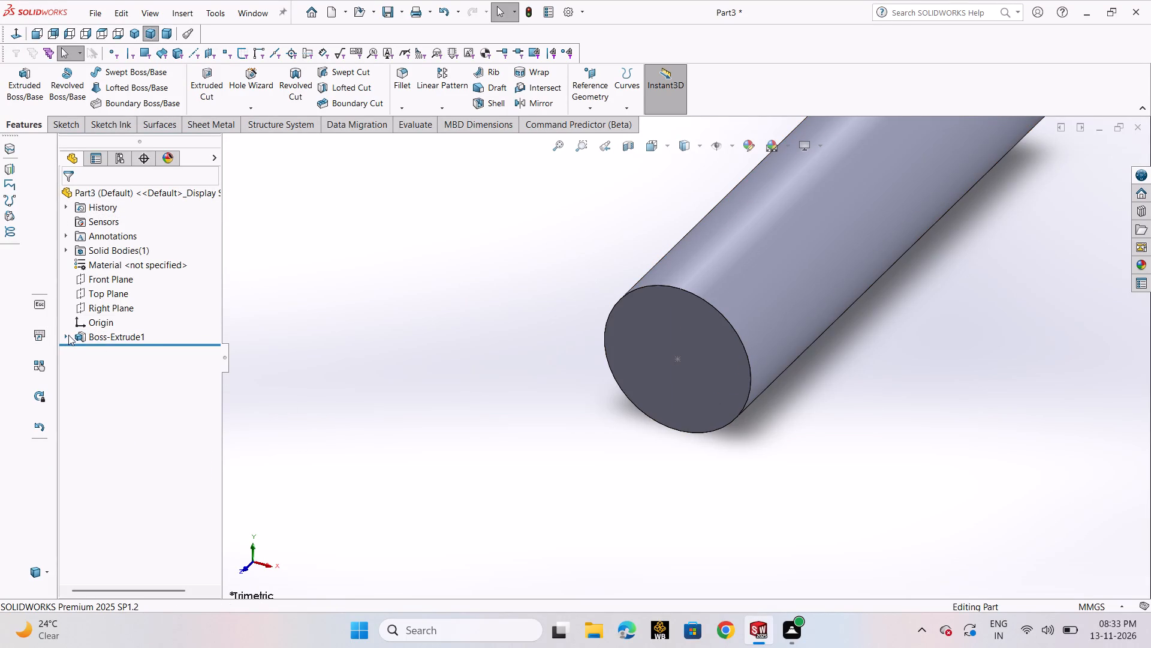
Reopen Sketch1 under the boss extrusion for editing, closing Convert Entities without picking any geometry.
click(67, 336)
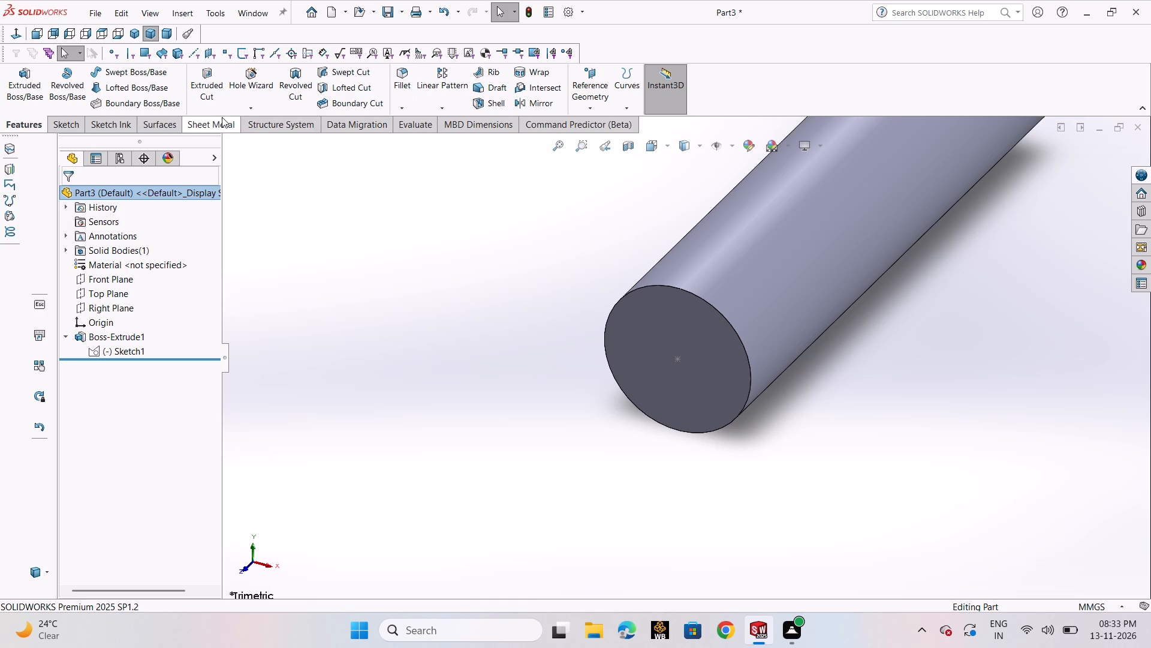
click(126, 346)
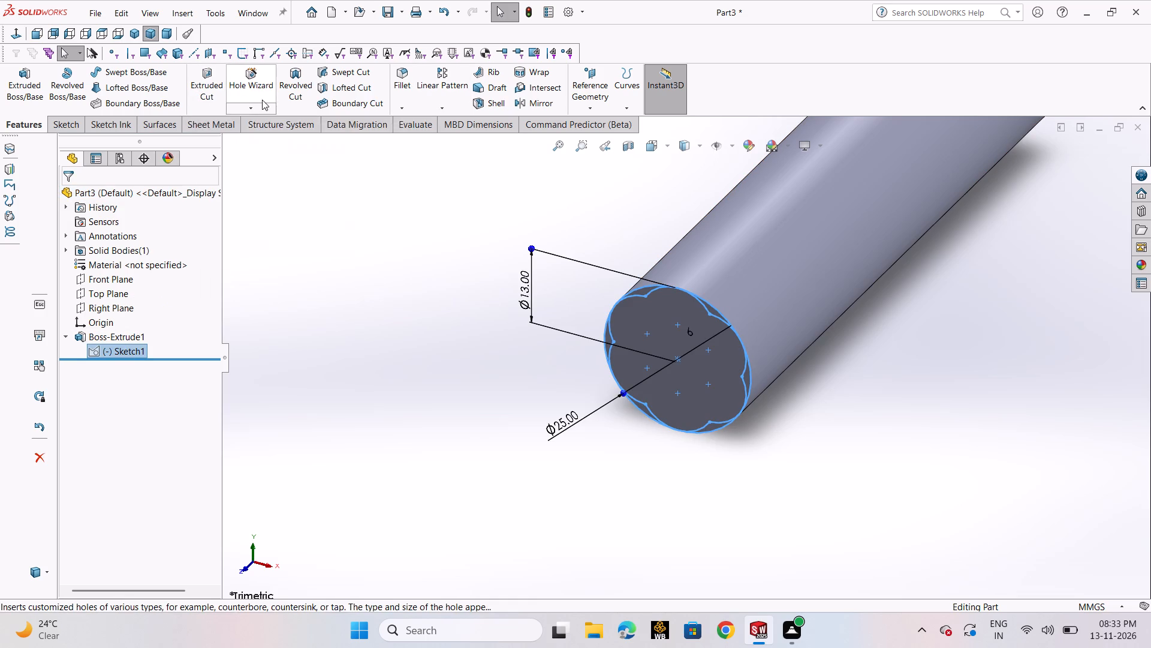
click(78, 127)
click(267, 79)
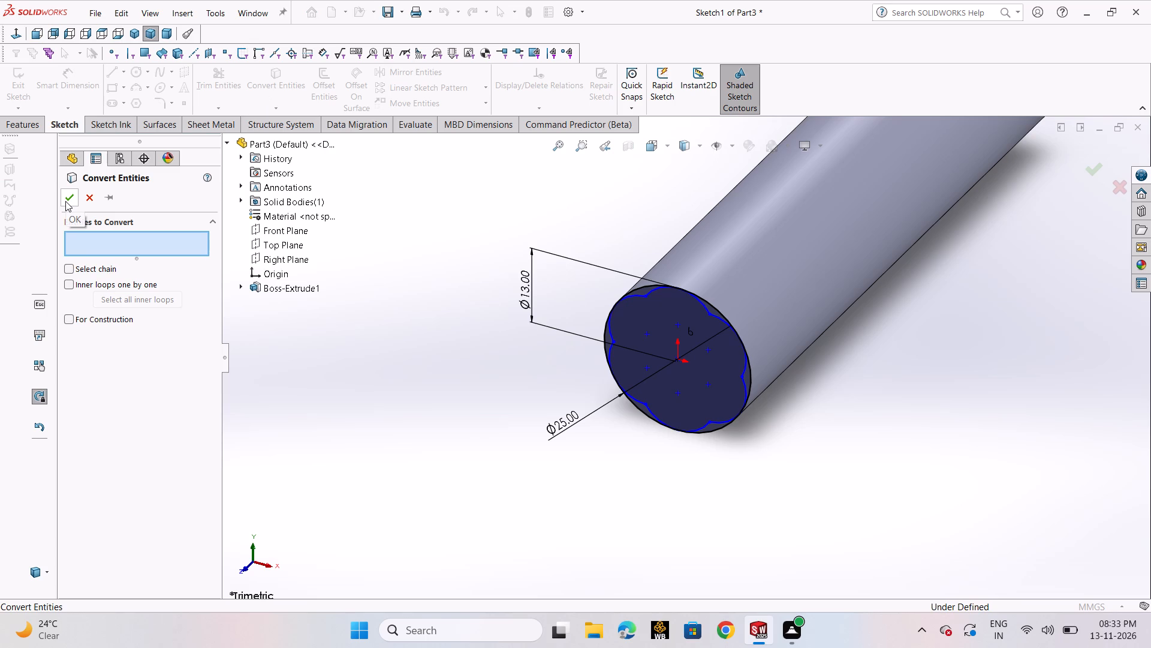
click(65, 201)
click(234, 335)
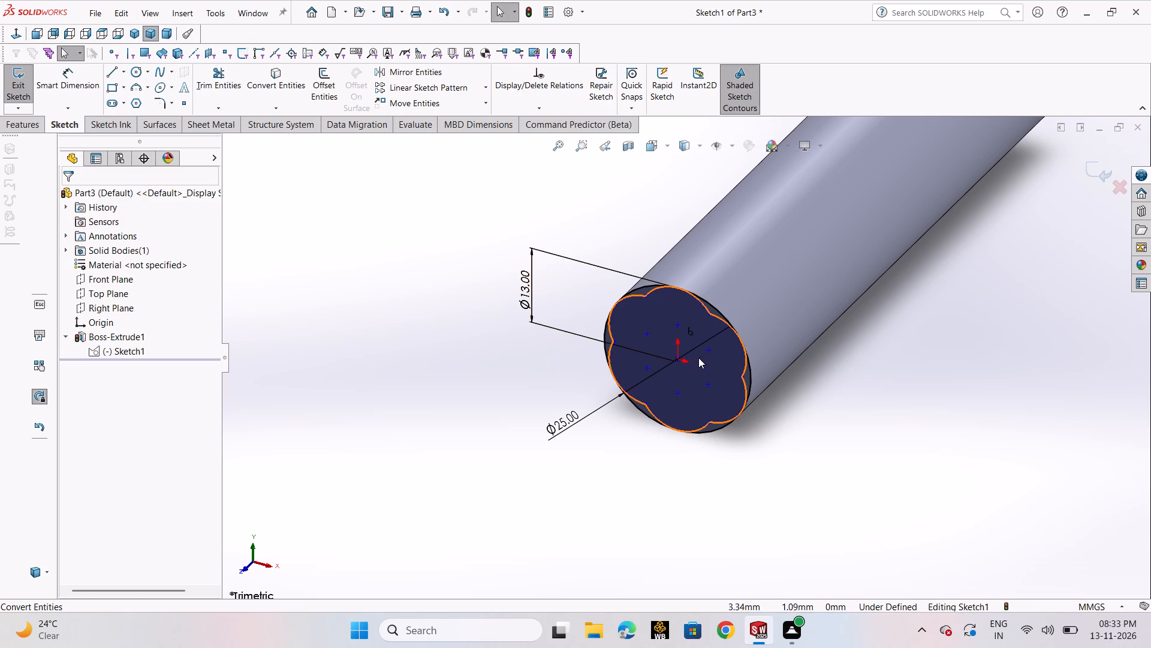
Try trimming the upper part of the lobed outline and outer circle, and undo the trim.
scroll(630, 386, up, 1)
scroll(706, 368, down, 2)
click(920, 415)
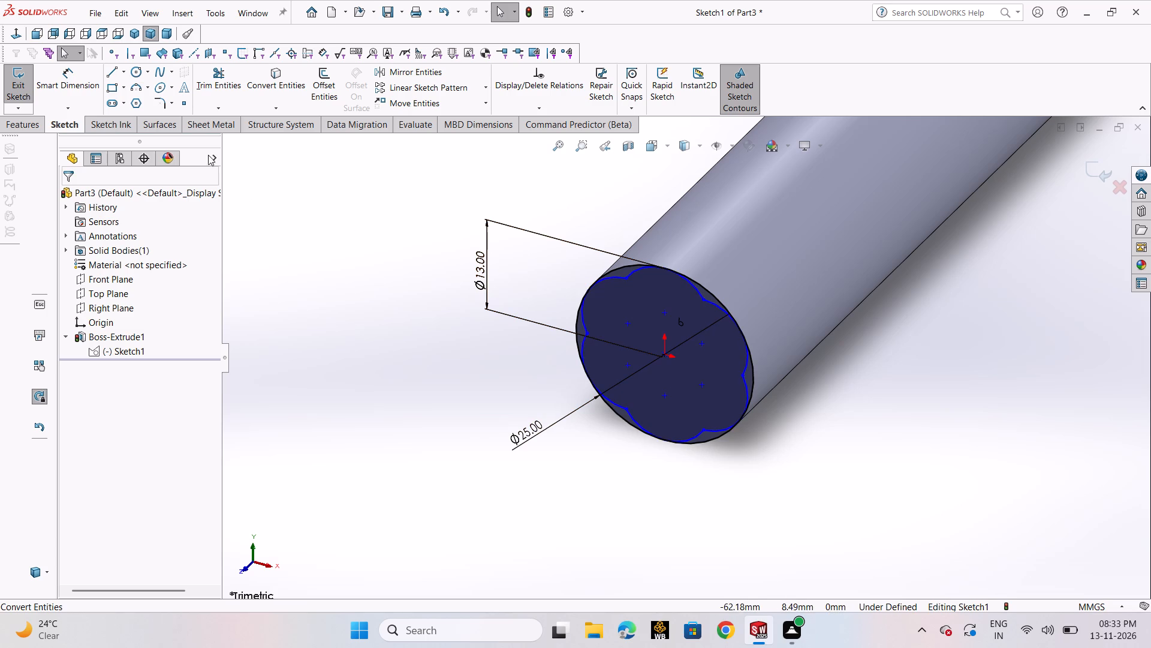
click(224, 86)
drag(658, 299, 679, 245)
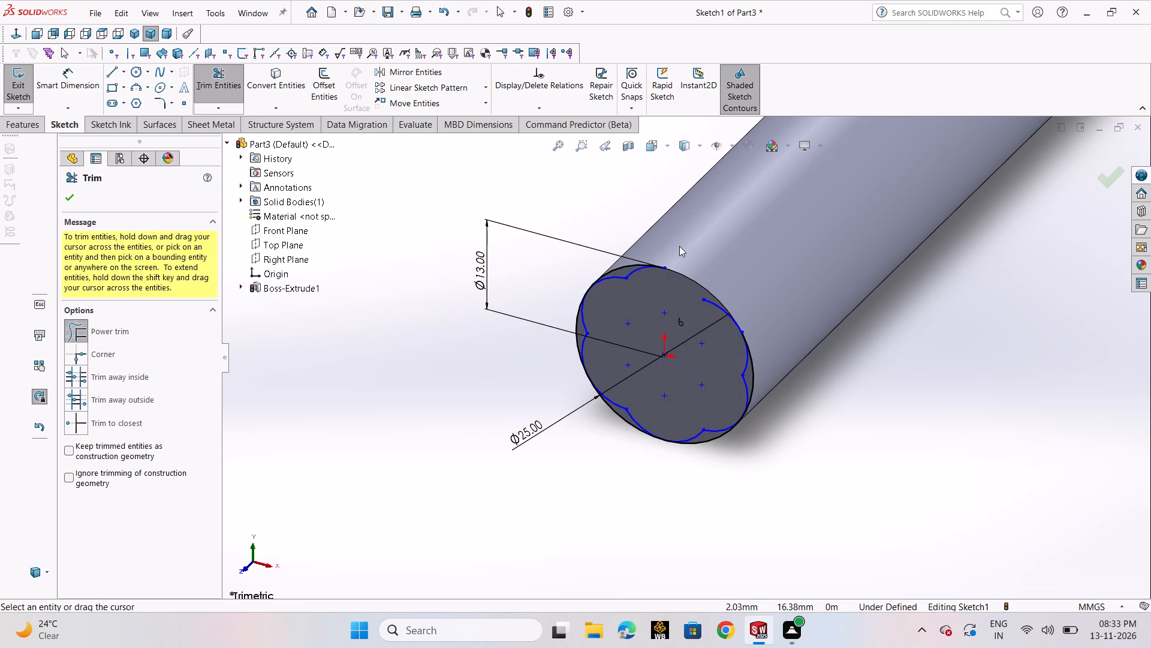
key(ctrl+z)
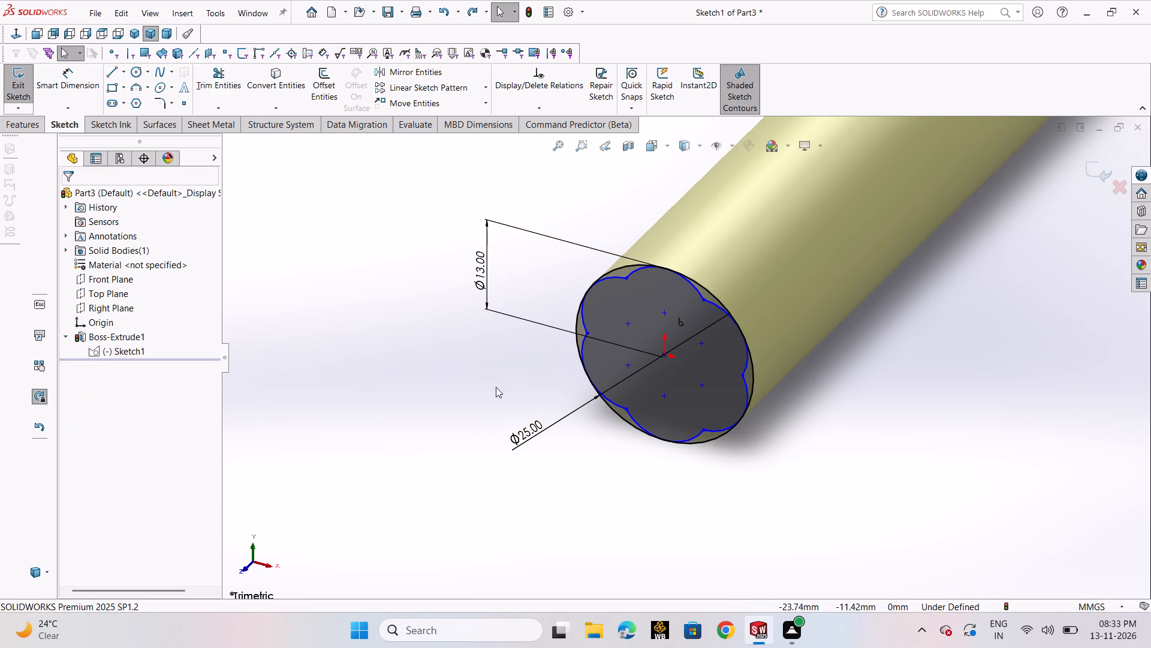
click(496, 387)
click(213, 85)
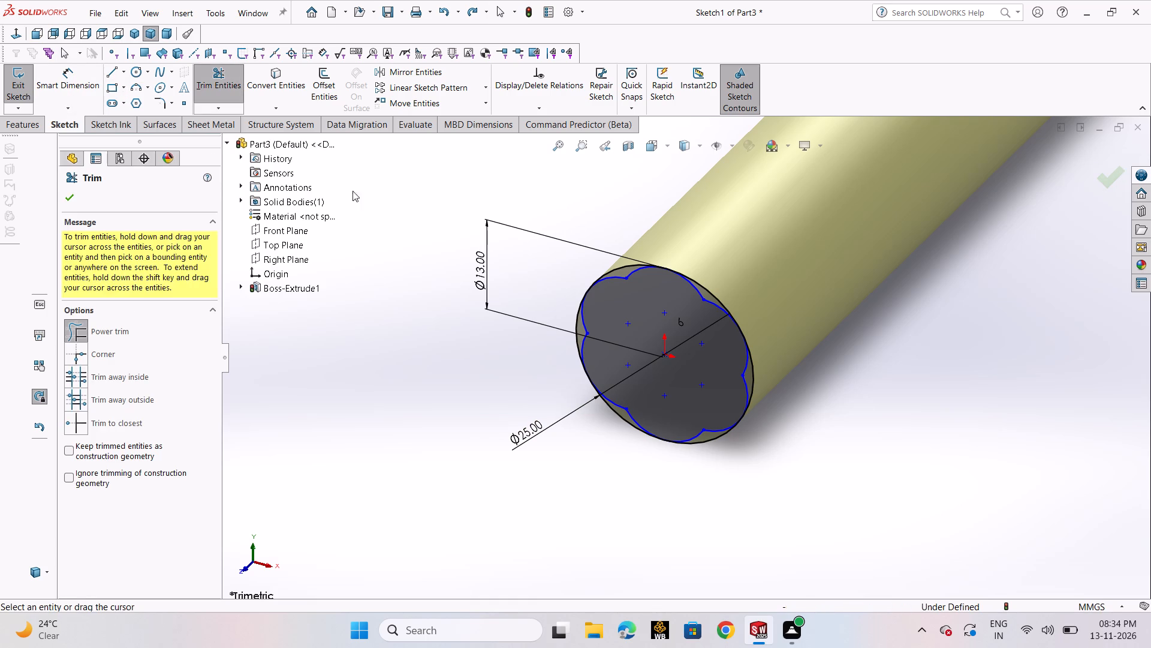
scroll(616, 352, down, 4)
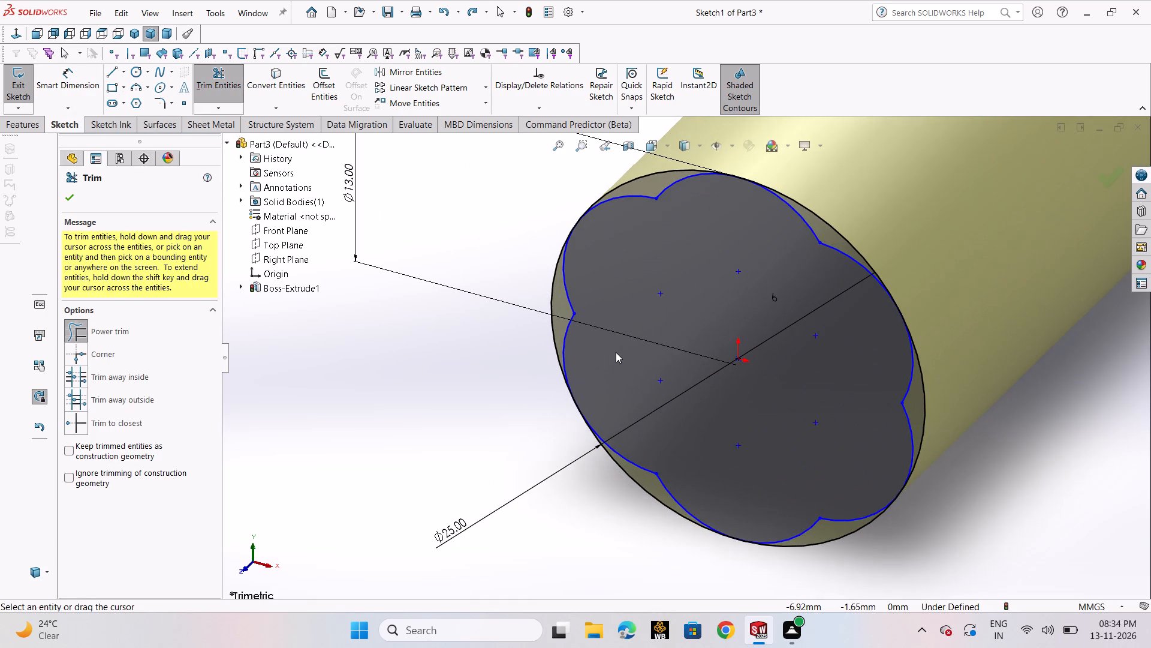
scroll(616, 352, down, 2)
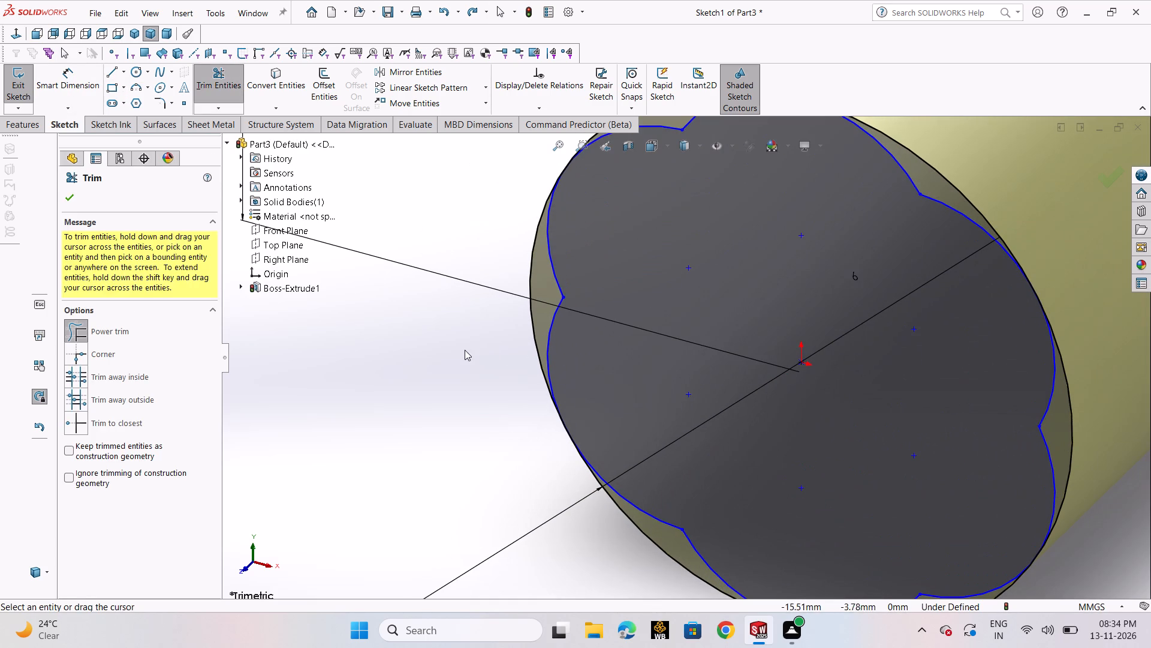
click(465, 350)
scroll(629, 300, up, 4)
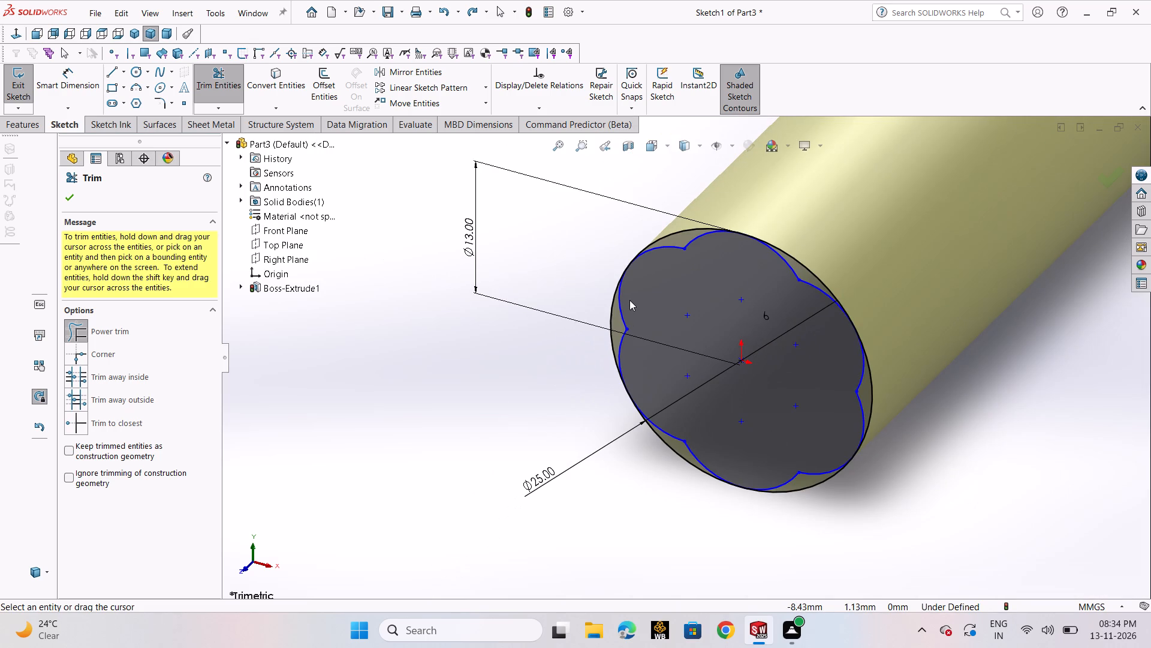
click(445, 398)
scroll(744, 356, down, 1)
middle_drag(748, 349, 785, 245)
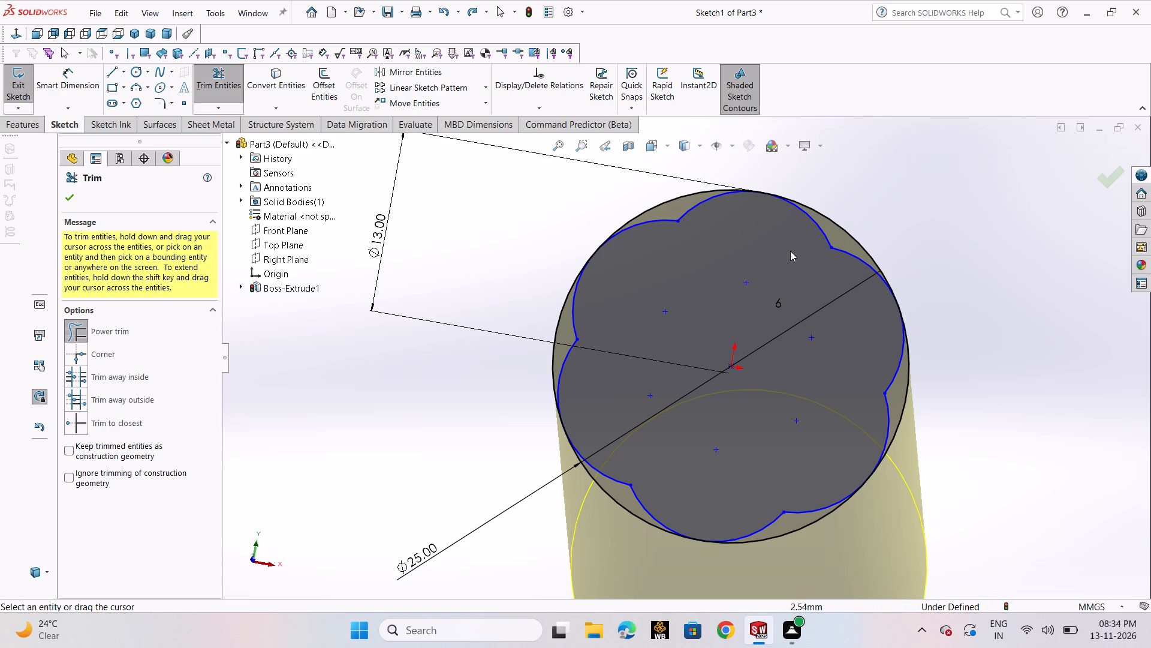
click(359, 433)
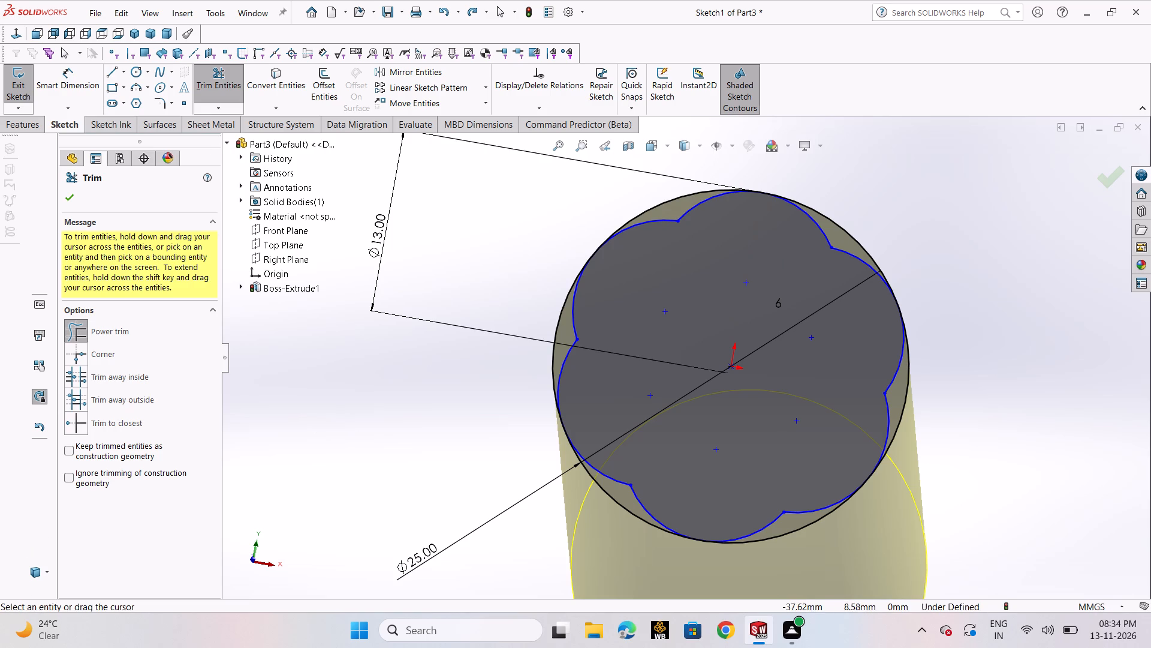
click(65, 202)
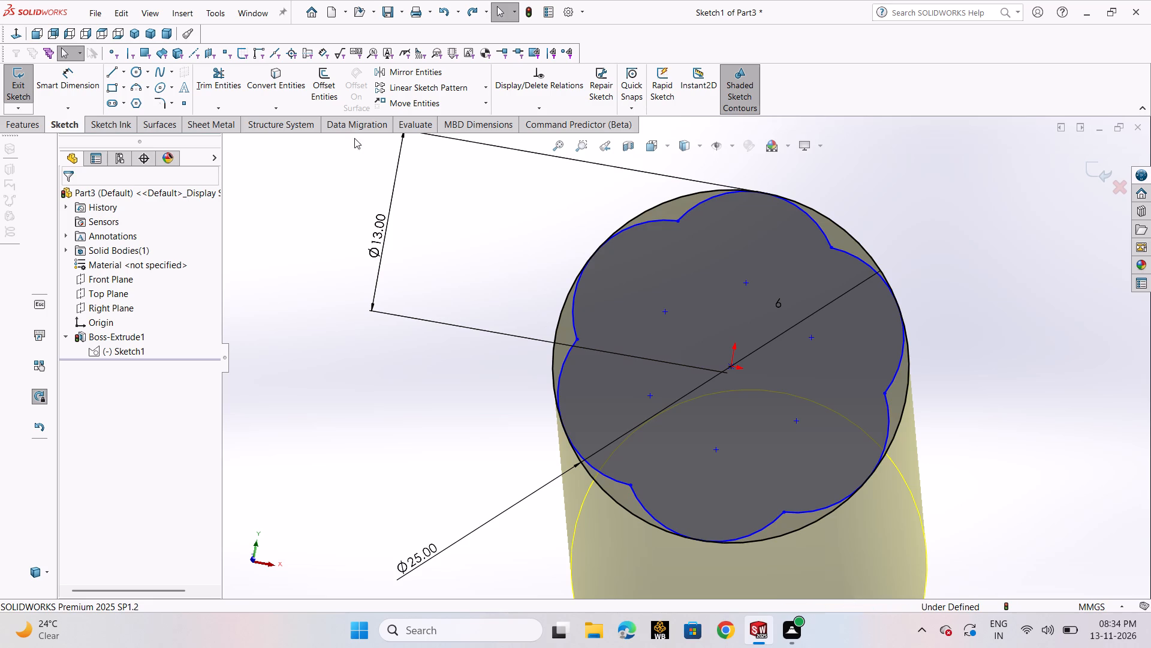
Trim the lobe arcs and outer circle segments, keeping only the crescent between the circle and two lobe arcs left of the origin.
click(229, 86)
drag(668, 279, 635, 203)
drag(741, 281, 843, 207)
drag(731, 244, 731, 231)
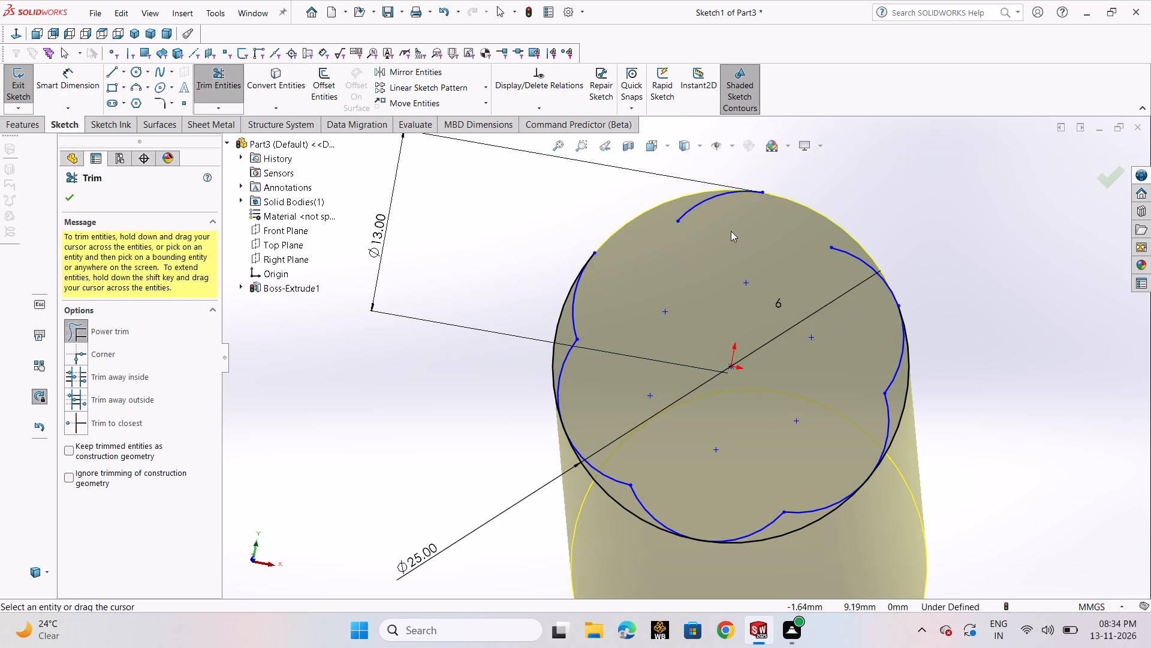
drag(731, 231, 725, 181)
drag(646, 421, 537, 461)
drag(712, 444, 726, 577)
drag(679, 485, 665, 538)
drag(837, 457, 837, 457)
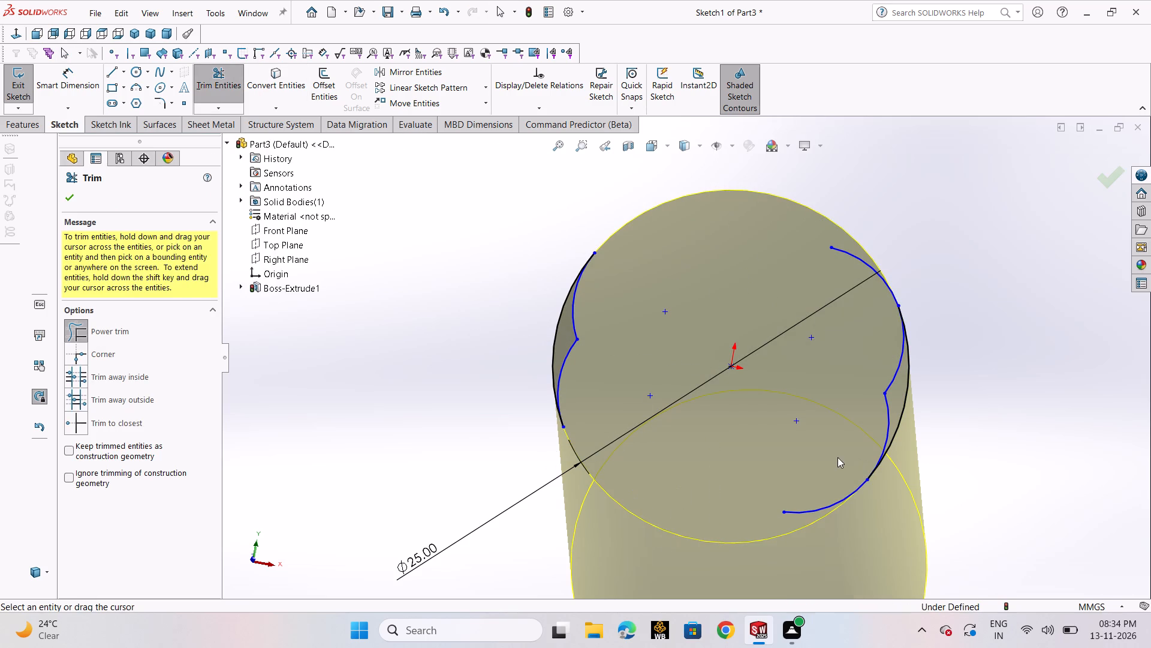
drag(837, 457, 863, 511)
drag(859, 416, 921, 458)
drag(864, 359, 926, 365)
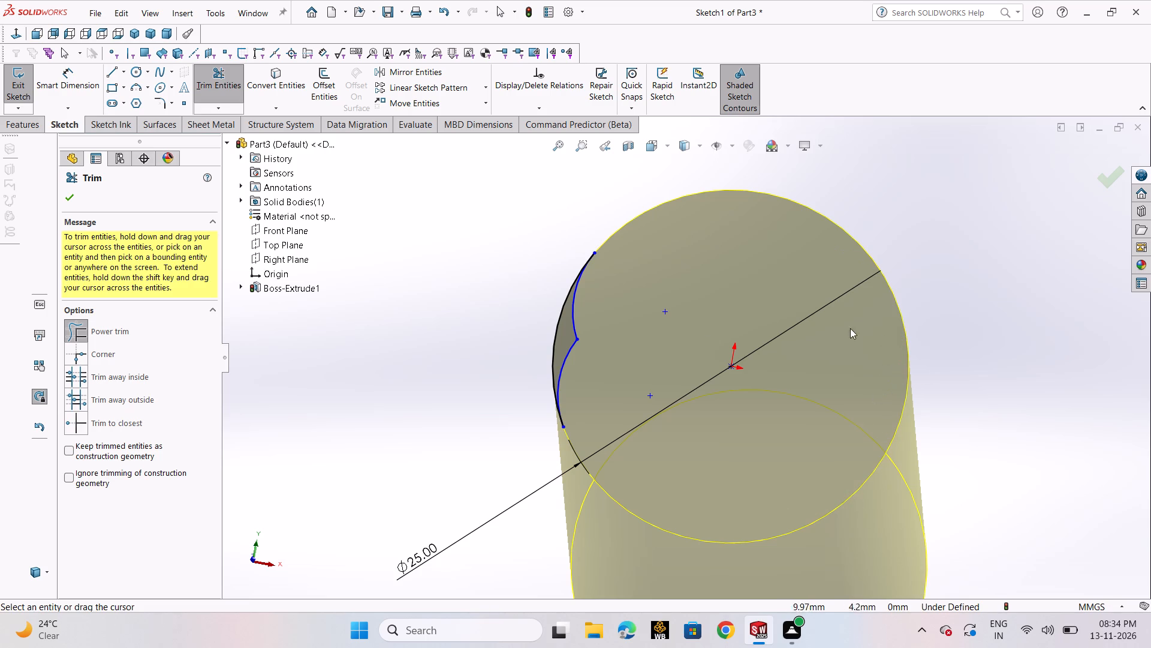
click(74, 203)
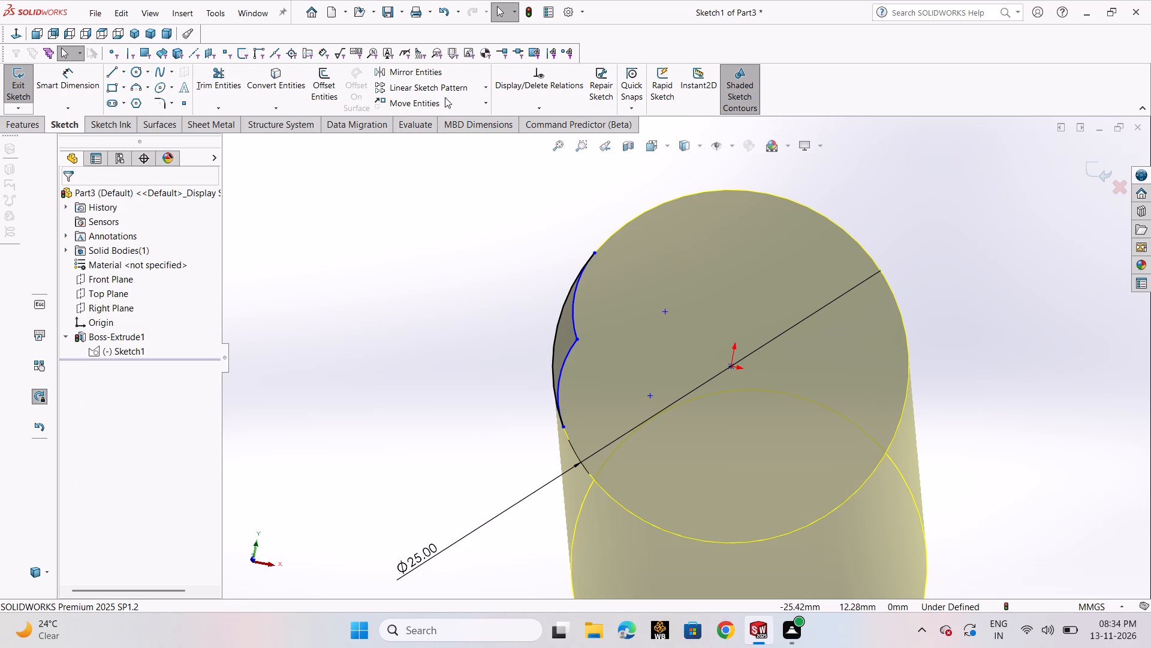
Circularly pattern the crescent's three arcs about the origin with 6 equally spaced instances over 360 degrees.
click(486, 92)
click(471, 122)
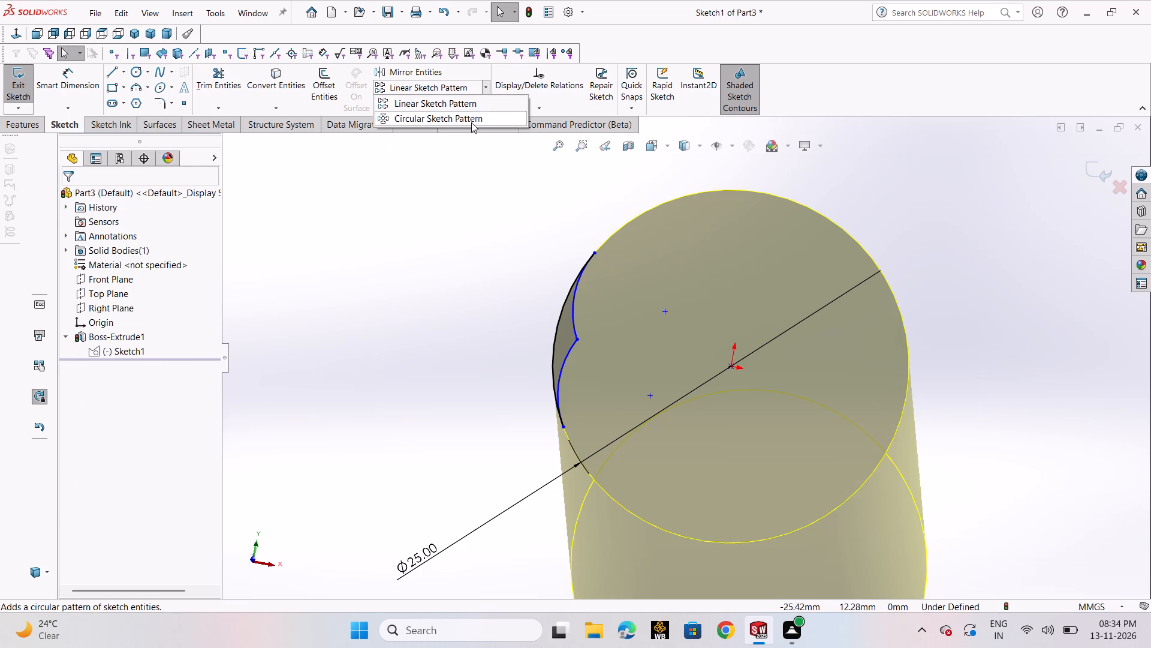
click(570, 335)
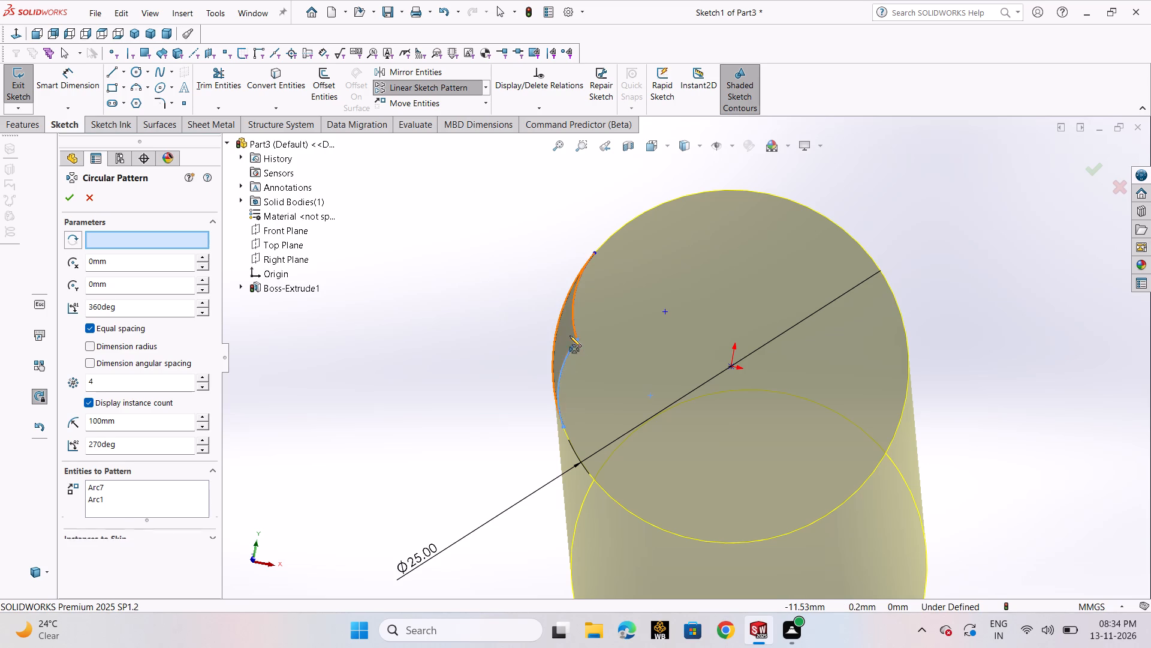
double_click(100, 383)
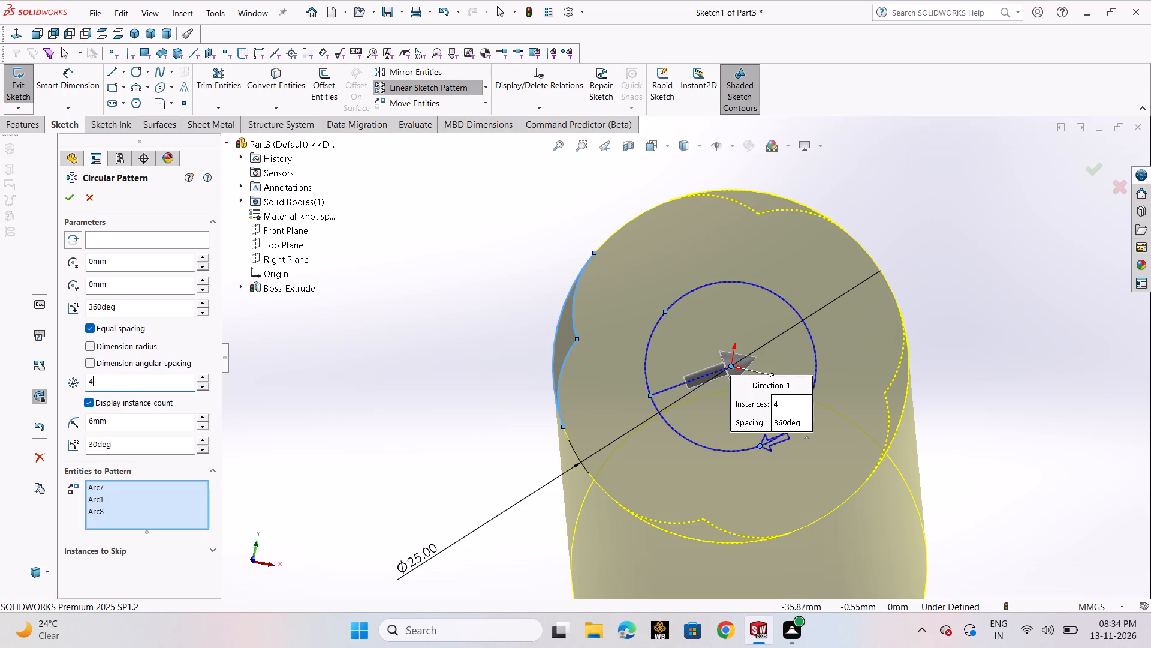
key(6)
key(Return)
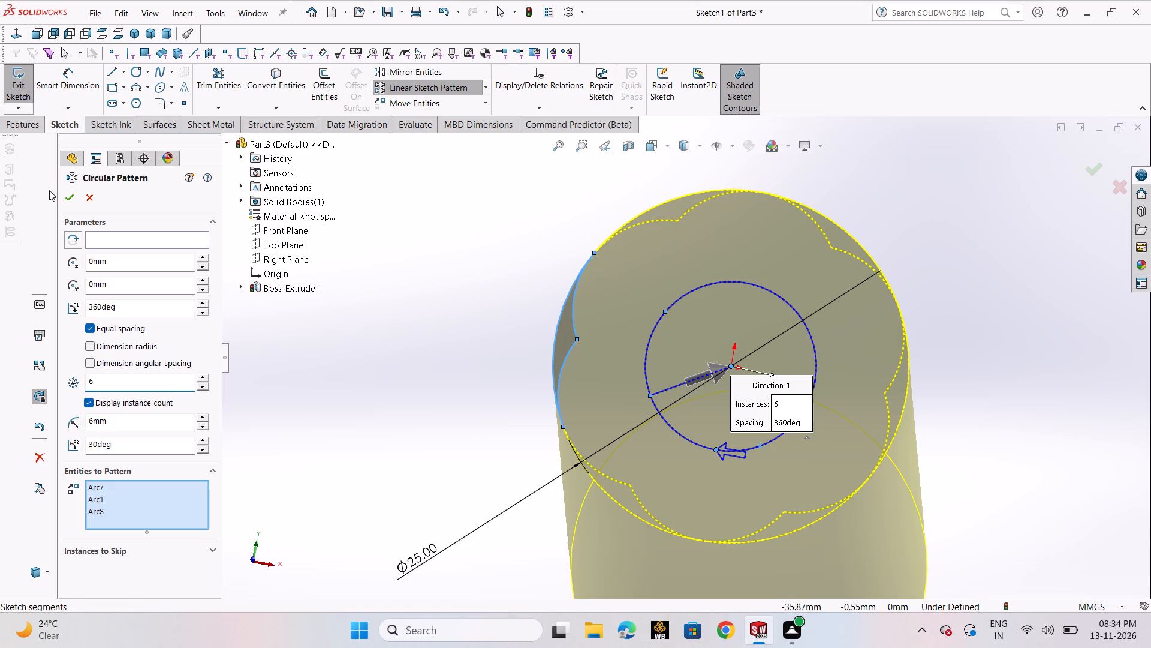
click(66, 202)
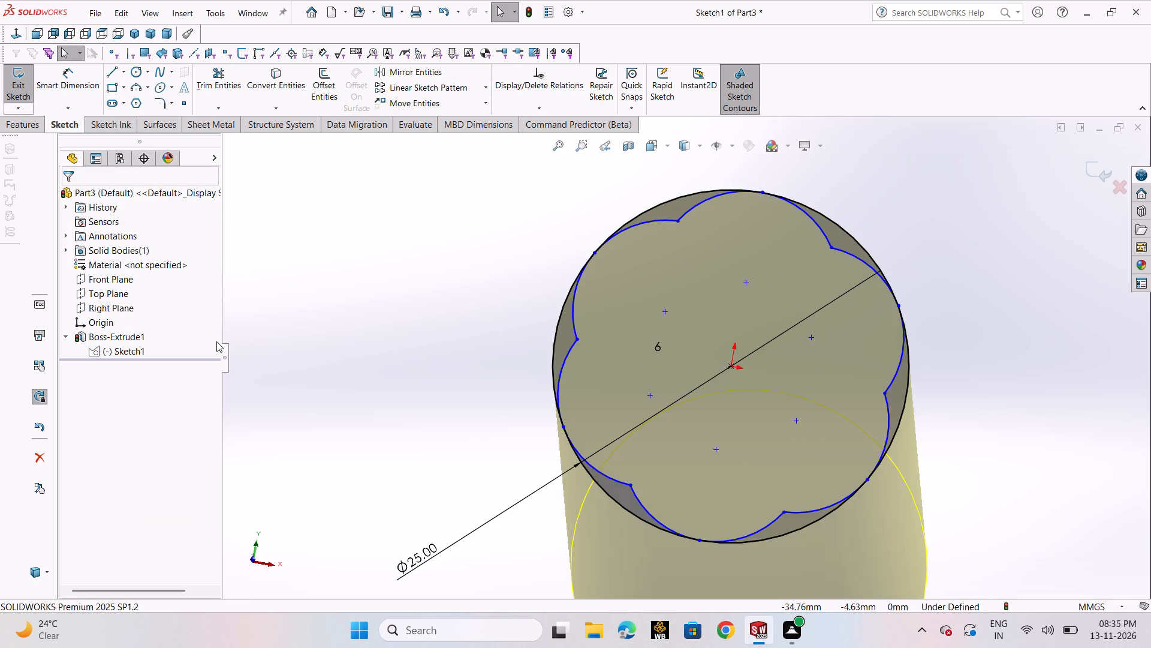
Undo the circular pattern and all the trims in Sketch1, back to the full six-lobed outline inside the circle.
key(ctrl+z)
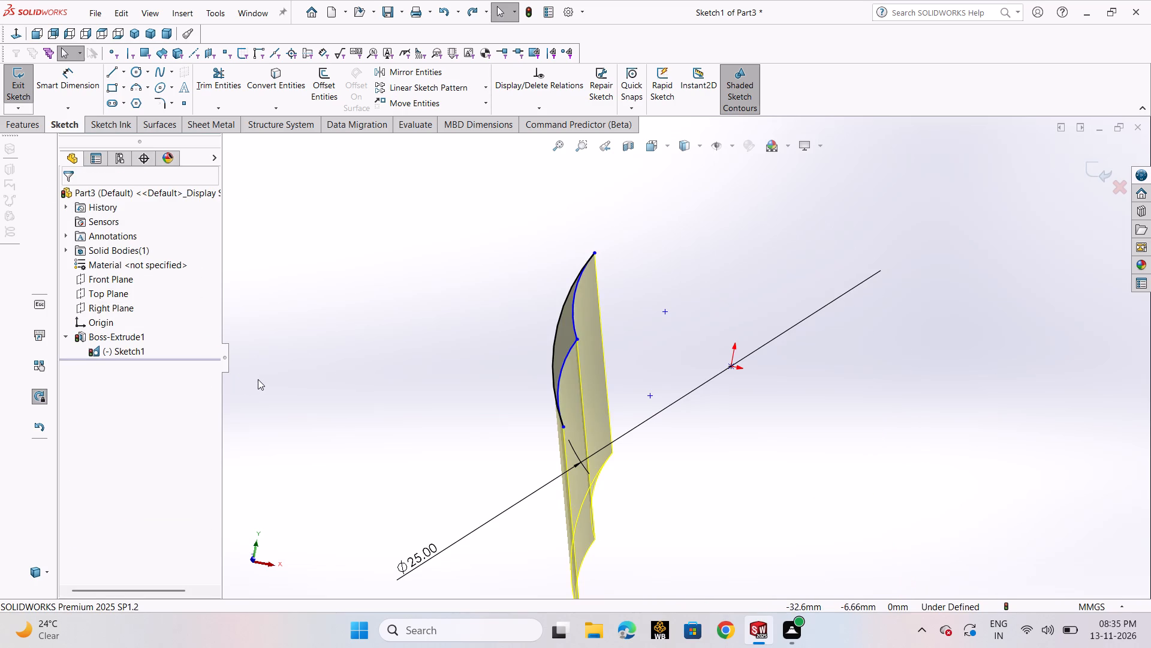
key(ctrl+z)
scroll(656, 316, up, 1)
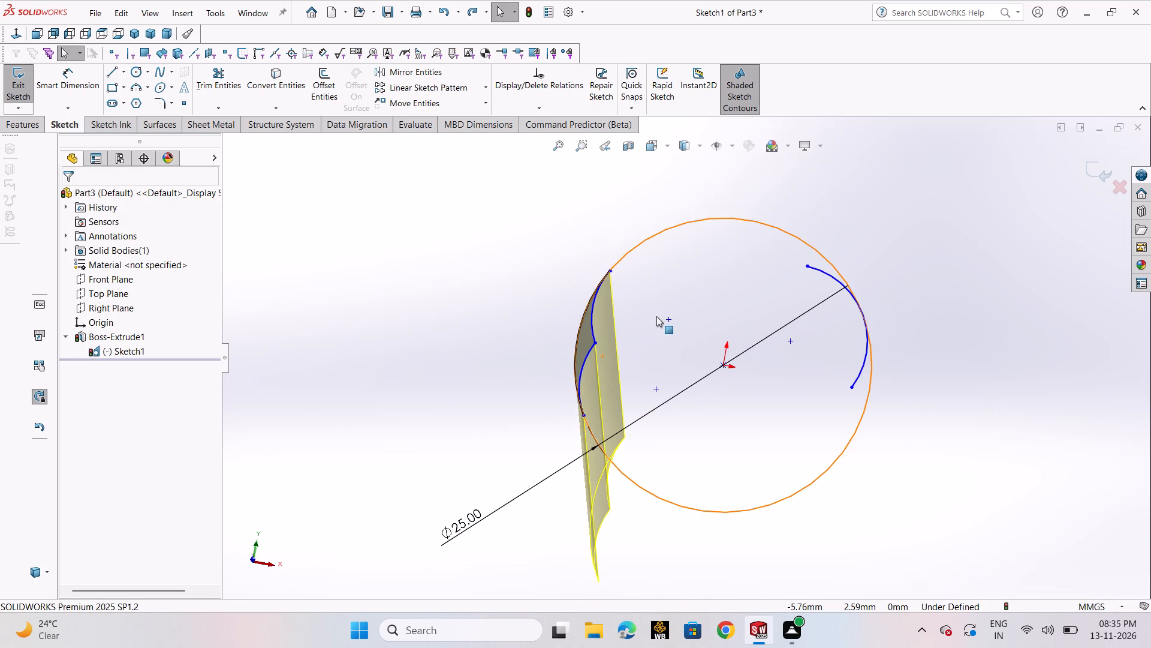
scroll(656, 316, up, 3)
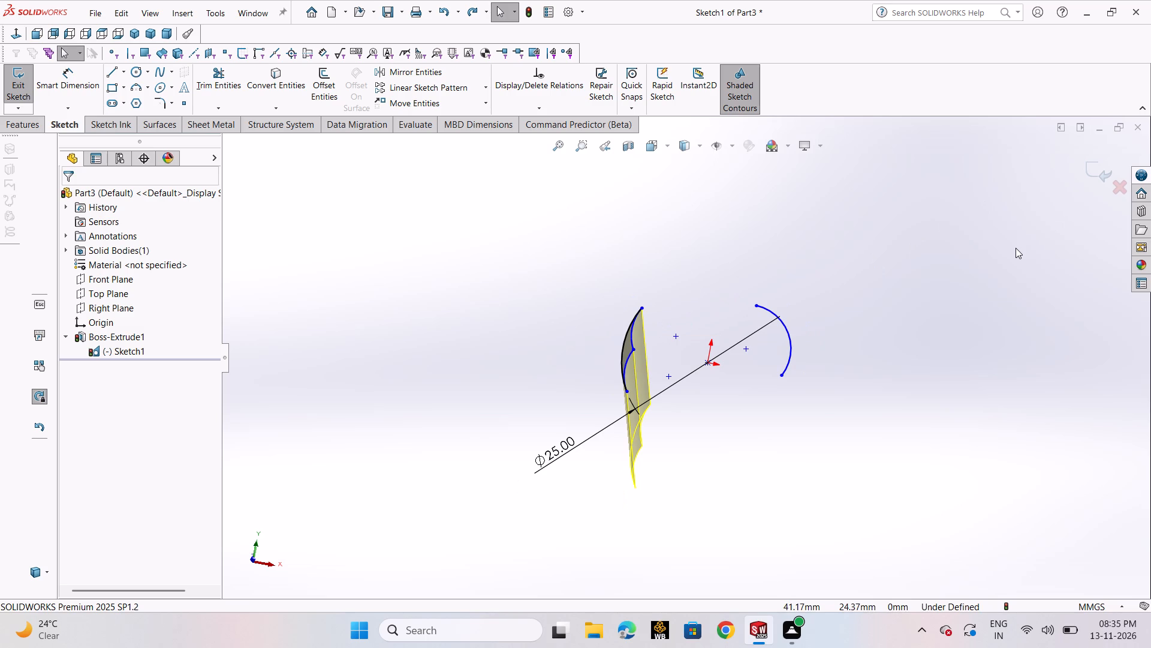
key(ctrl+z)
key(ctrl+z)
key(ctrl+z)
key(ctrl+z)
key(ctrl+z)
key(ctrl+z)
key(ctrl+z)
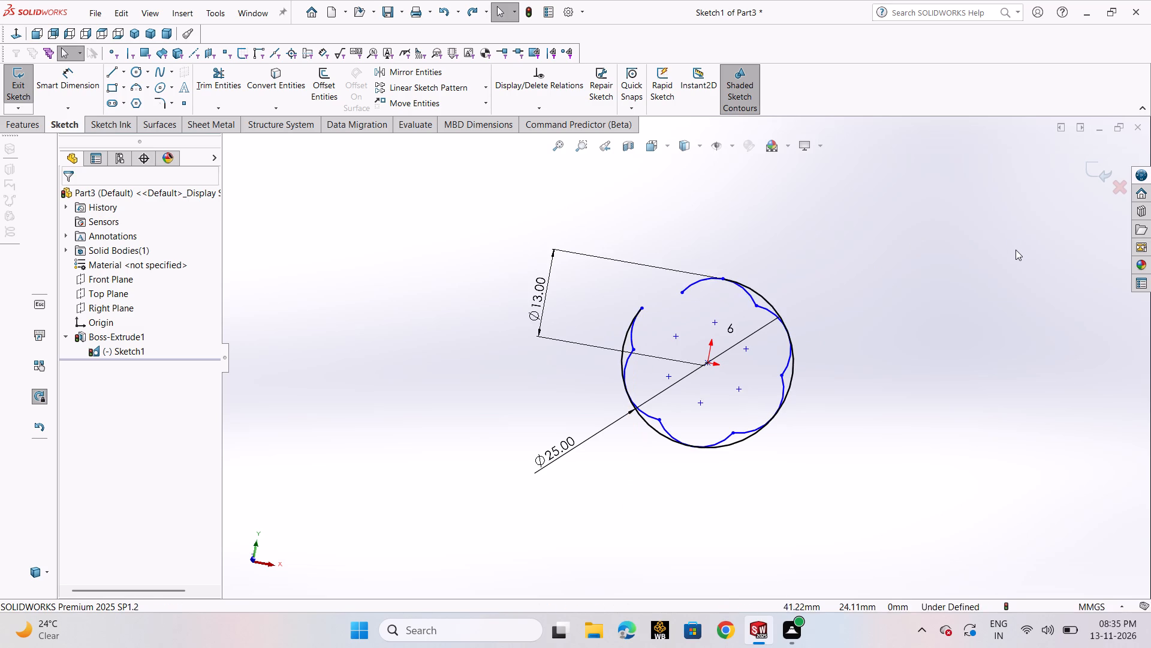
key(ctrl+z)
key(ctrl+z)
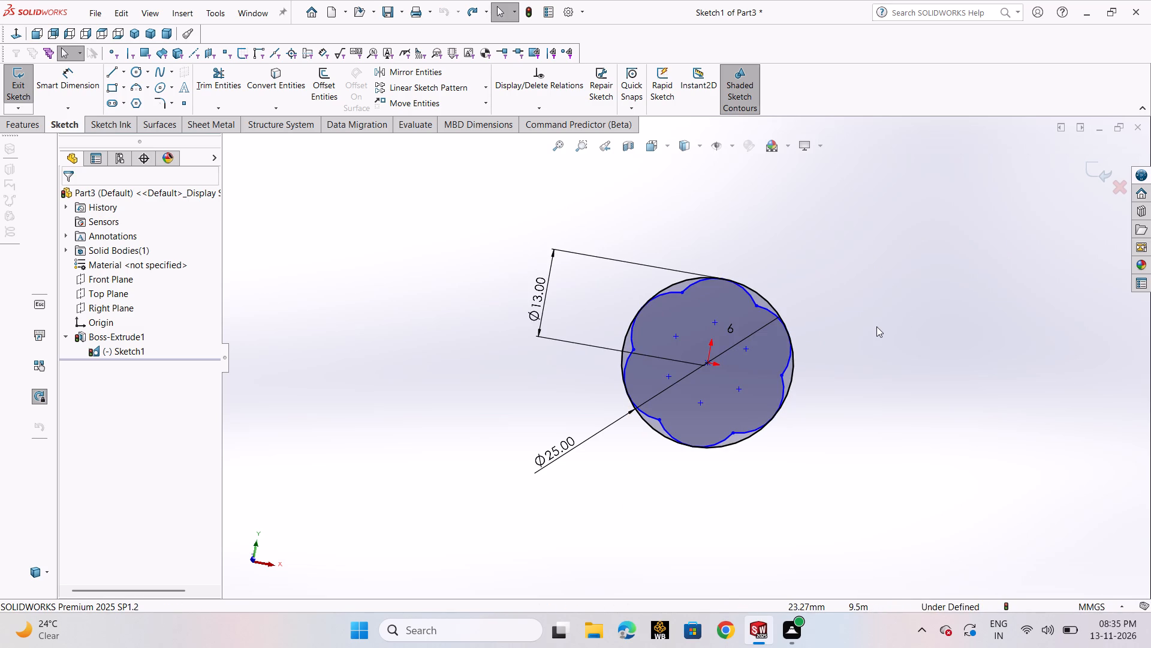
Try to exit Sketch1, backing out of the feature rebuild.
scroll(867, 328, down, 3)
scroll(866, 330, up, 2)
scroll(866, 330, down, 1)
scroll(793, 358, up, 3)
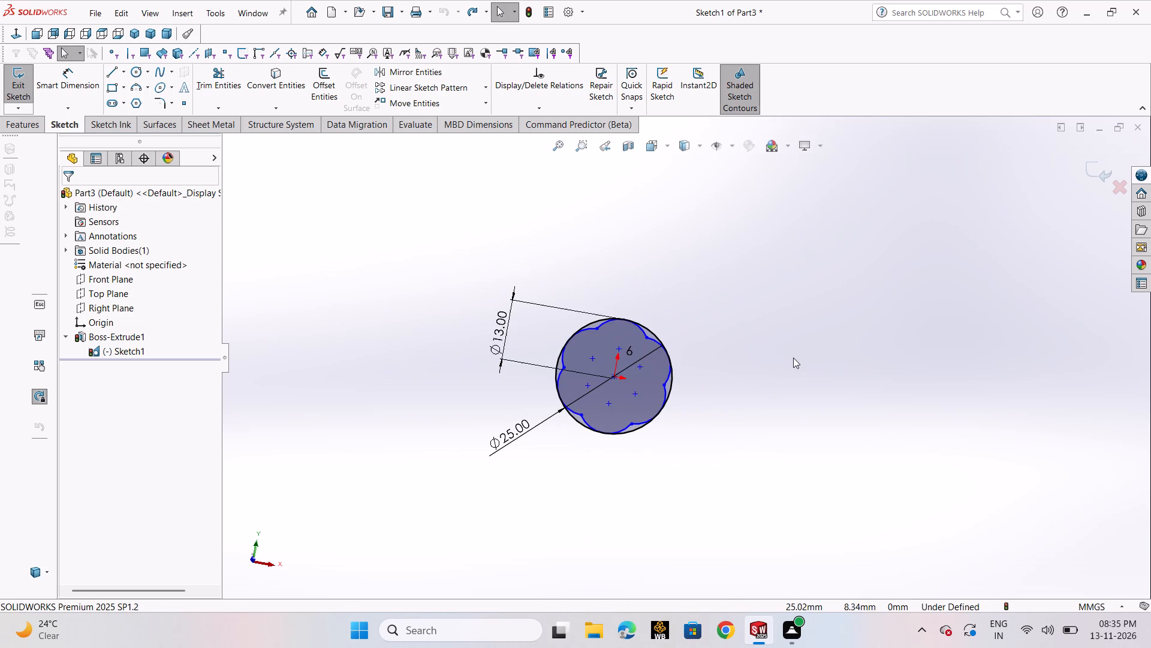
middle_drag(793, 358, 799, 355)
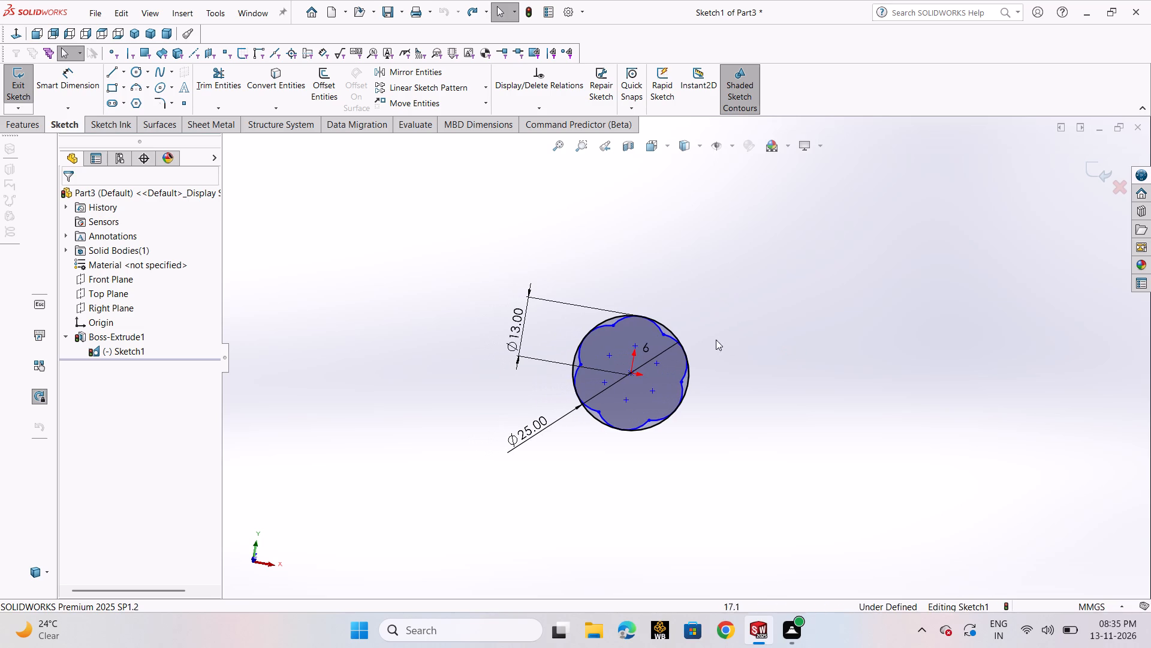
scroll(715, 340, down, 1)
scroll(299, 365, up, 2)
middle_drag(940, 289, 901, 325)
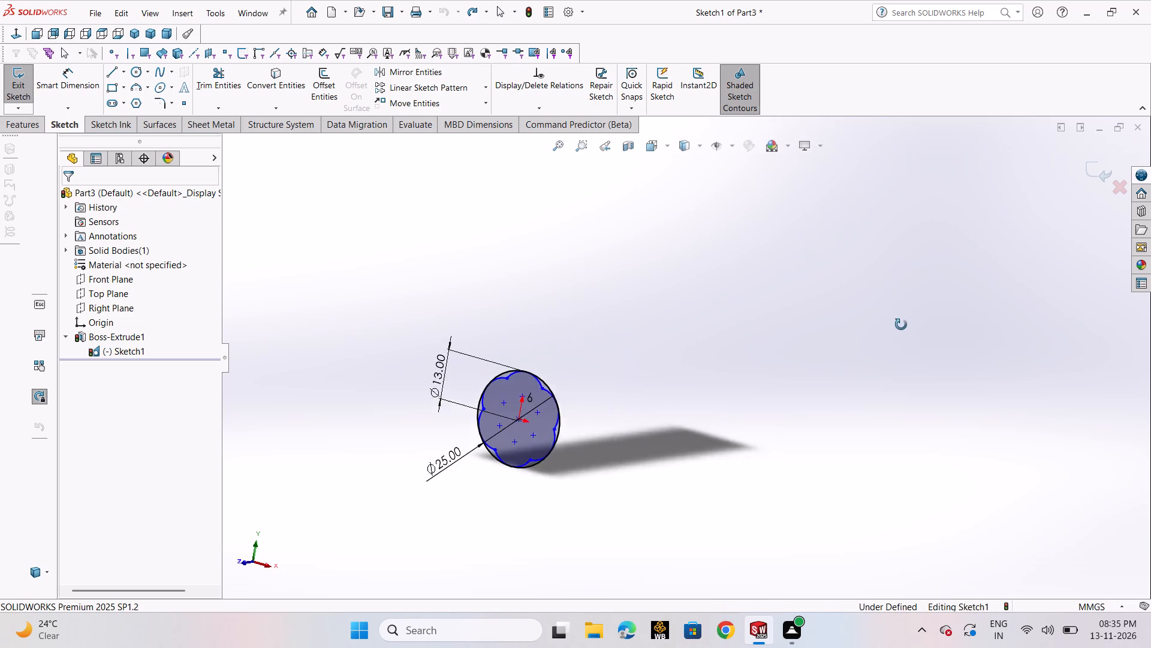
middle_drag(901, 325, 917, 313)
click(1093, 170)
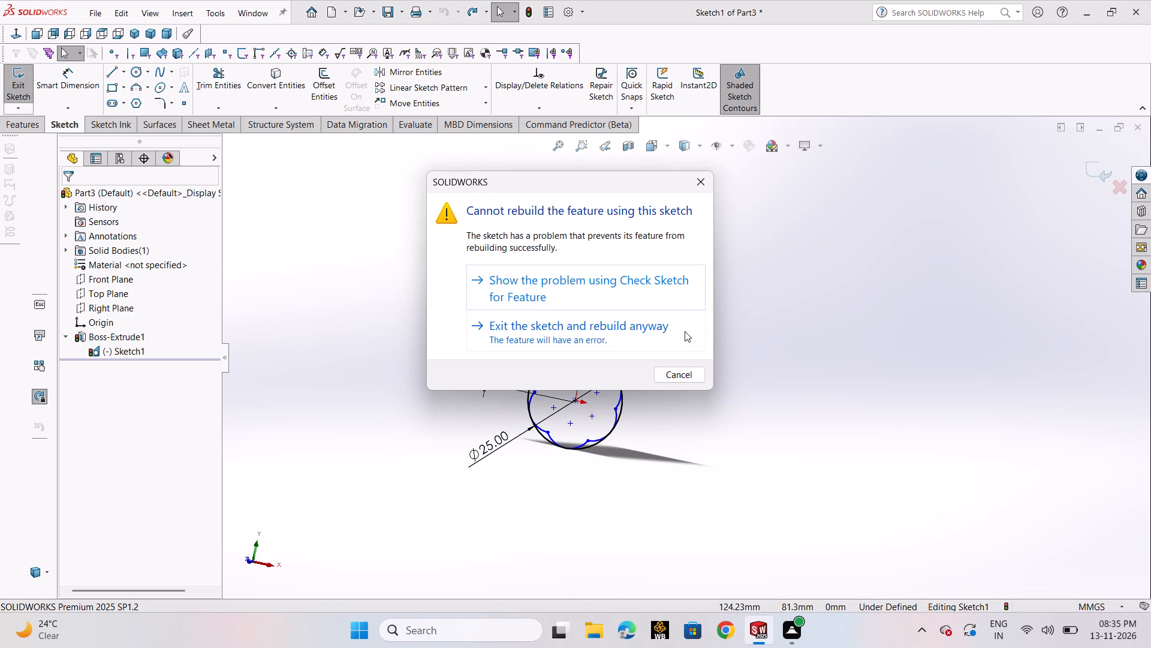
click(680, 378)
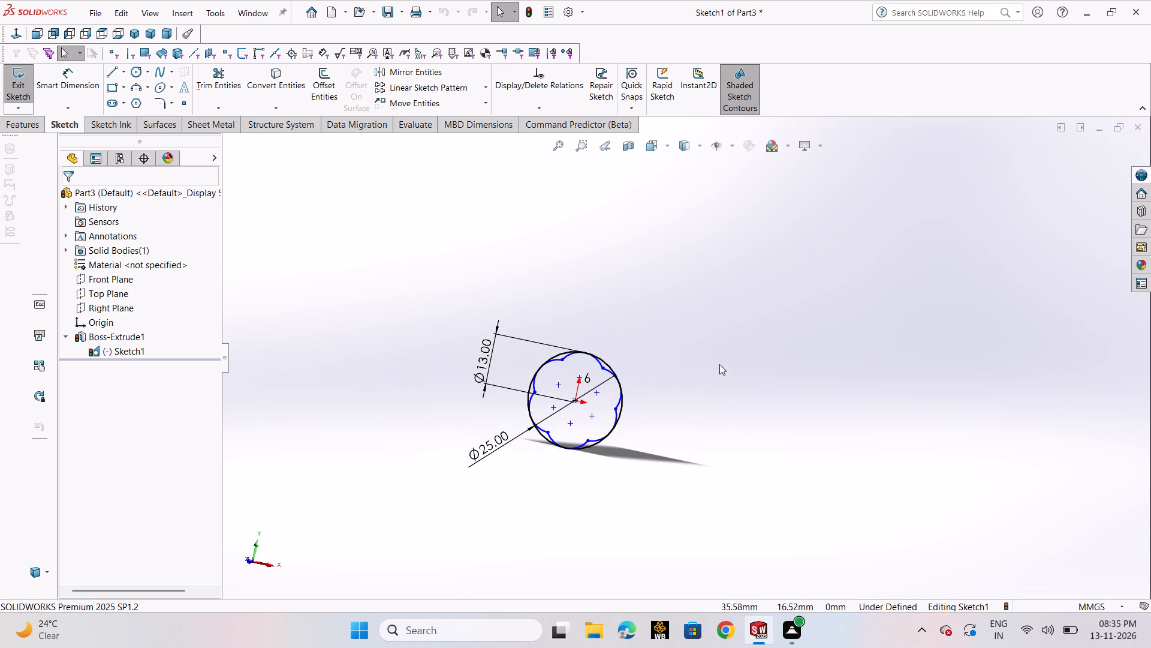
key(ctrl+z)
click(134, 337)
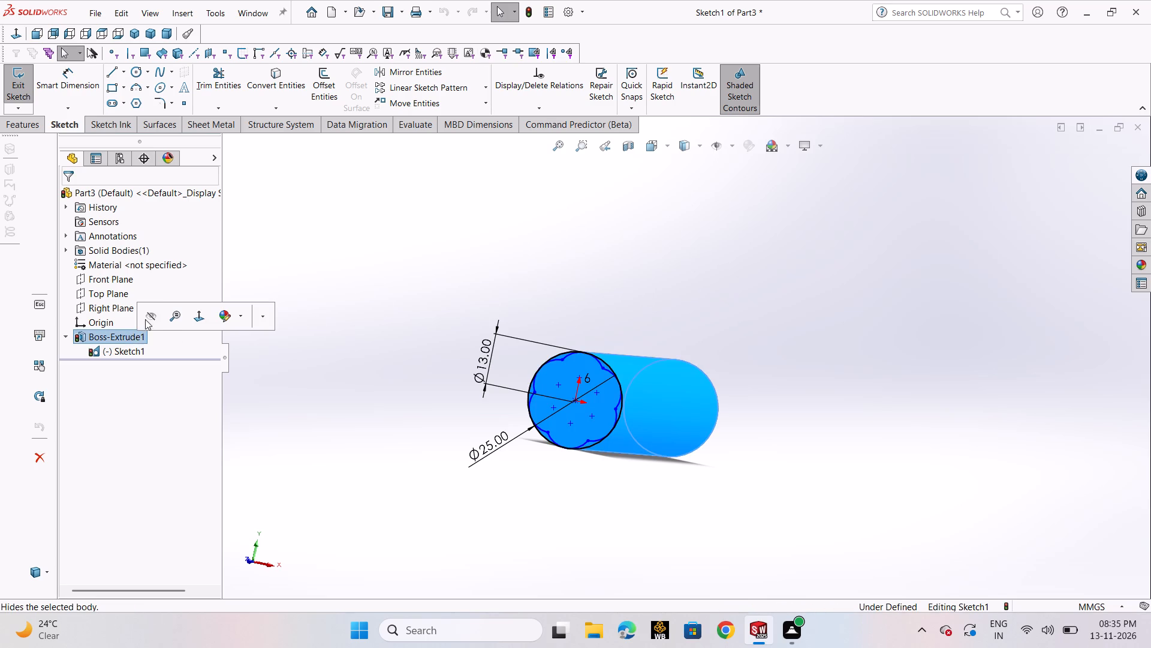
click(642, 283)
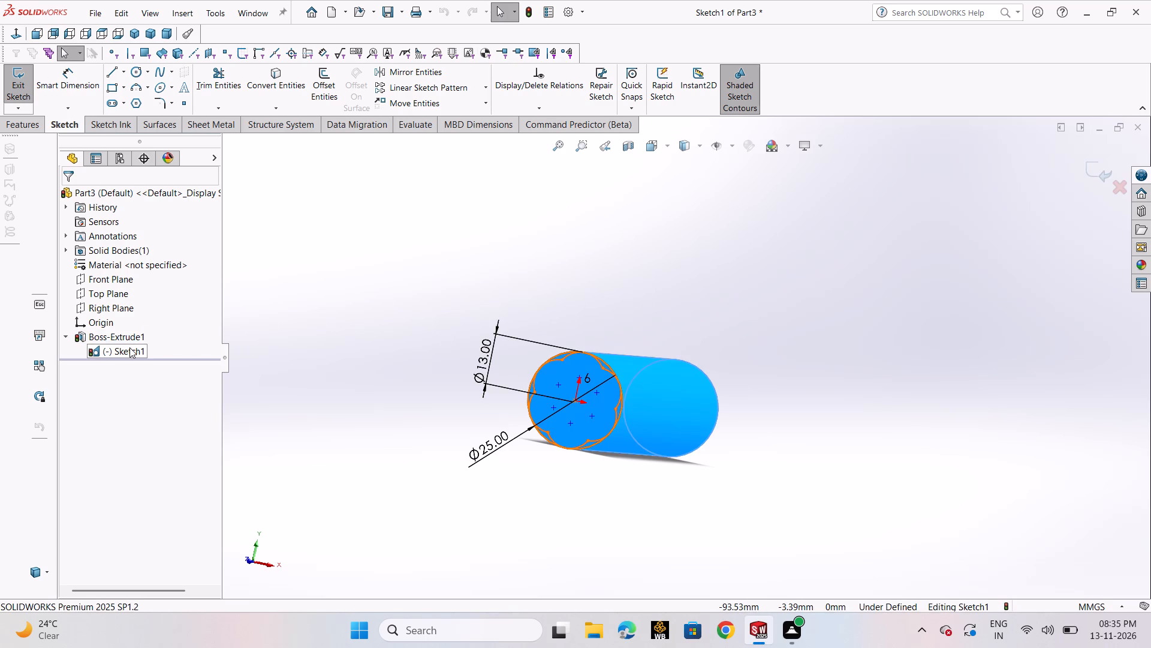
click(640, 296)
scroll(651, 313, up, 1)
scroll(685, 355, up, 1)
Examine Sketch1 for contour problems with Check Sketch for Feature and Repair Sketch, turning on its magnifier.
click(8, 82)
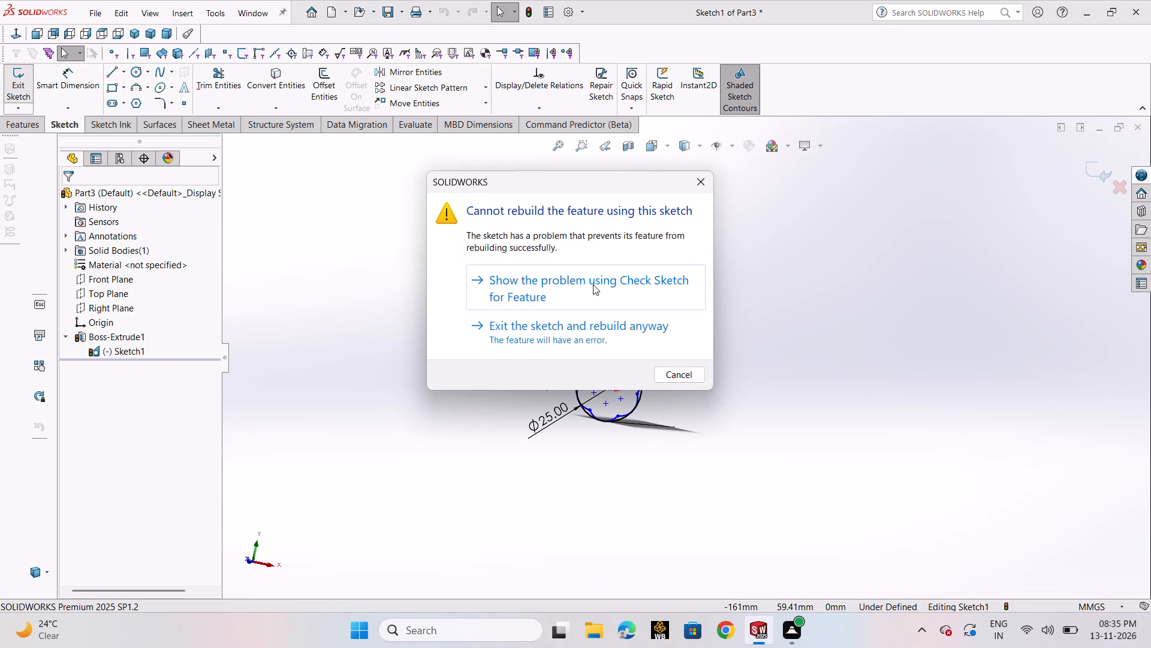
click(593, 286)
click(610, 313)
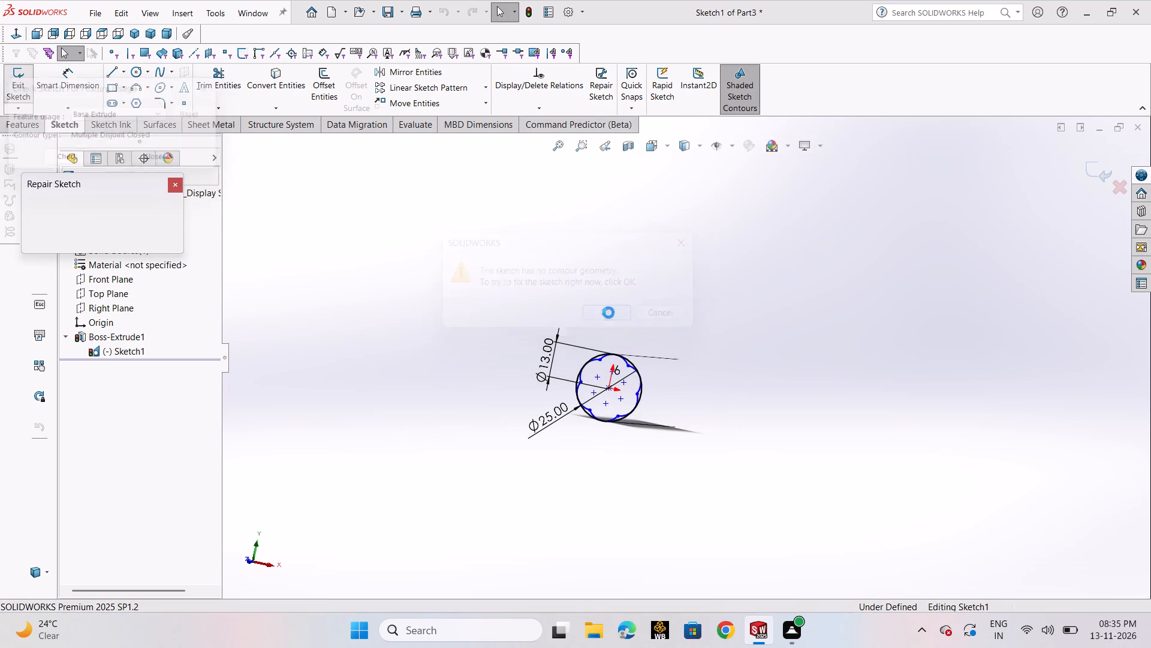
click(163, 227)
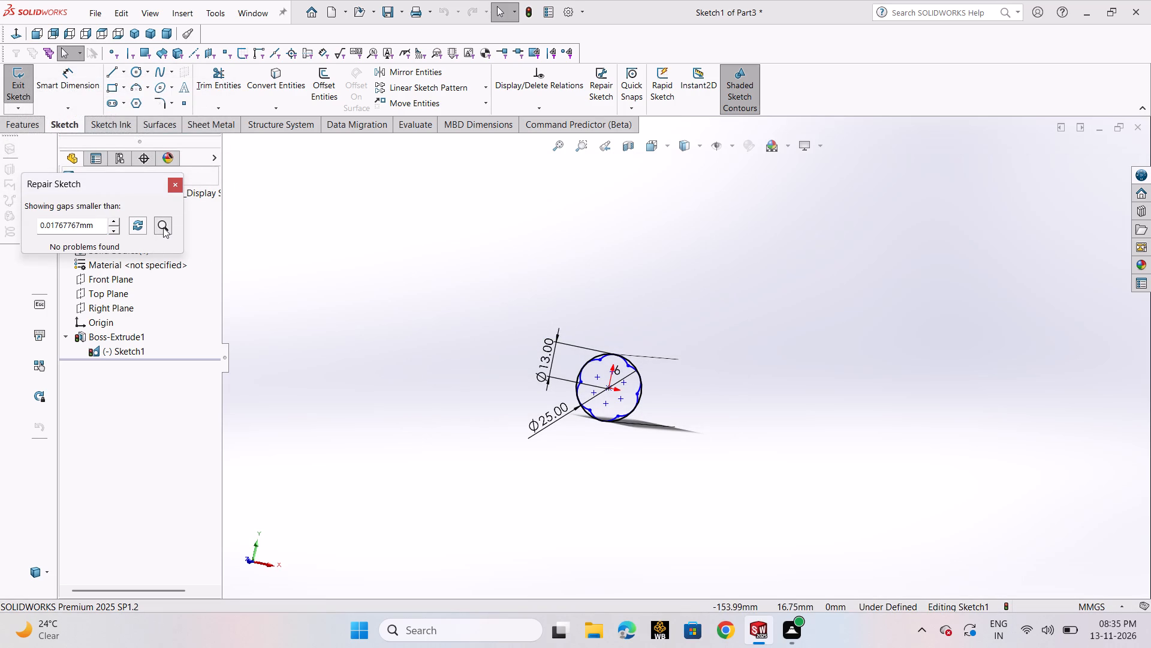
scroll(810, 416, down, 4)
scroll(444, 322, up, 2)
scroll(444, 322, down, 1)
scroll(444, 322, up, 1)
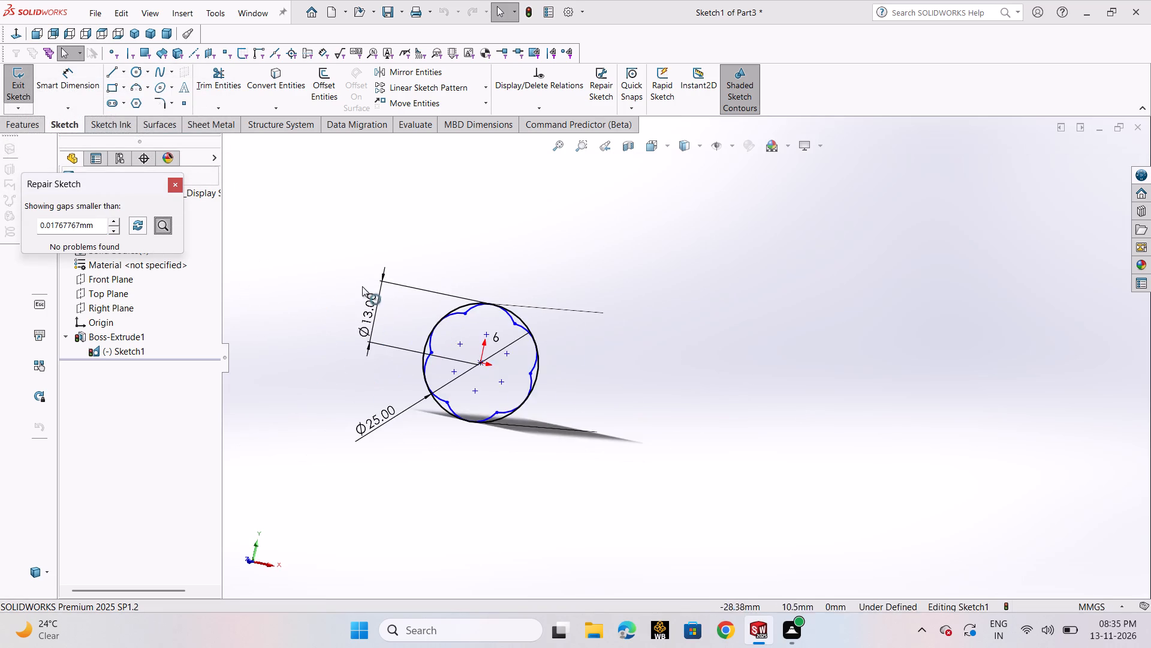
scroll(362, 286, up, 2)
click(634, 346)
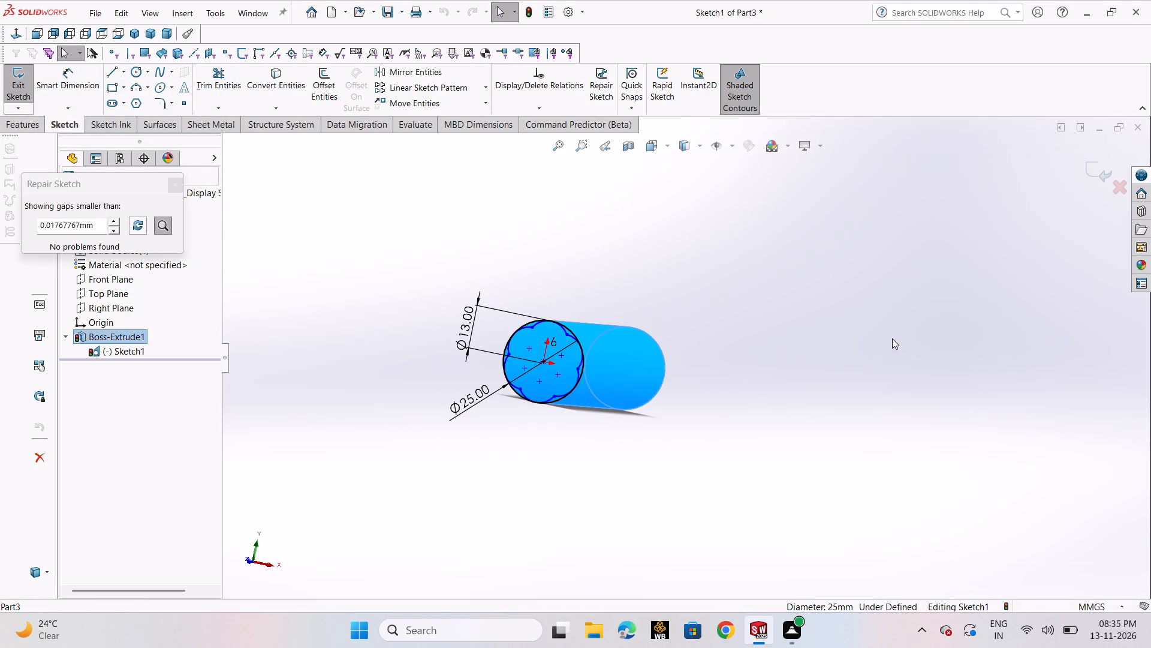
Exit Sketch1 with the option to rebuild anyway, and close the What's Wrong report.
click(1098, 172)
click(561, 324)
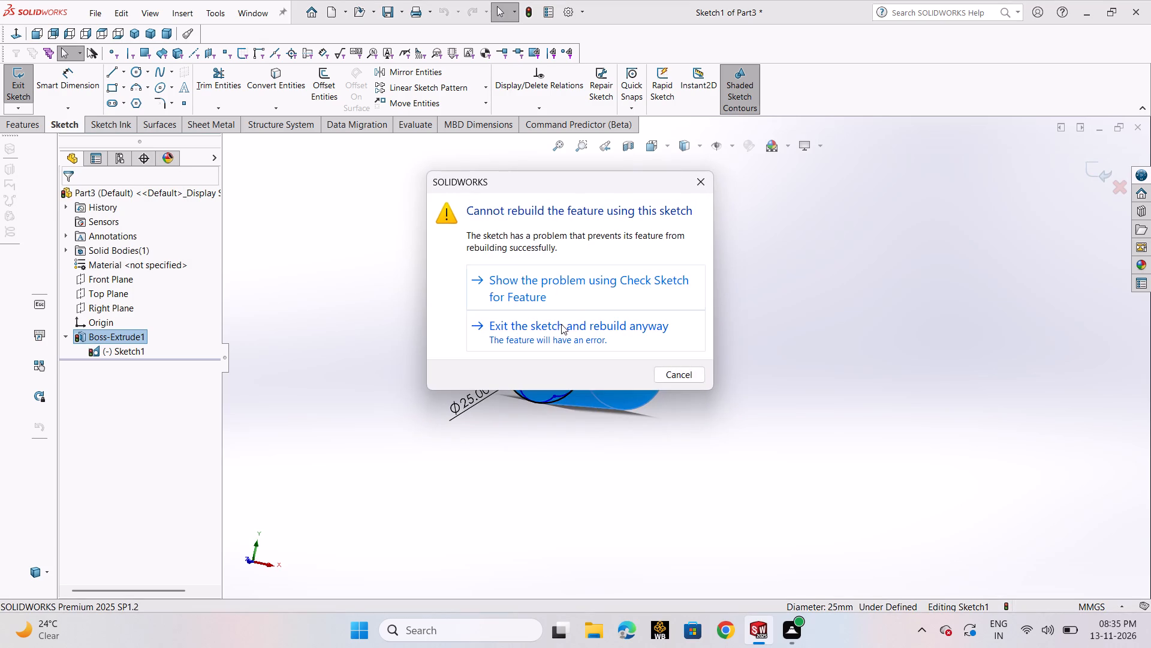
click(439, 92)
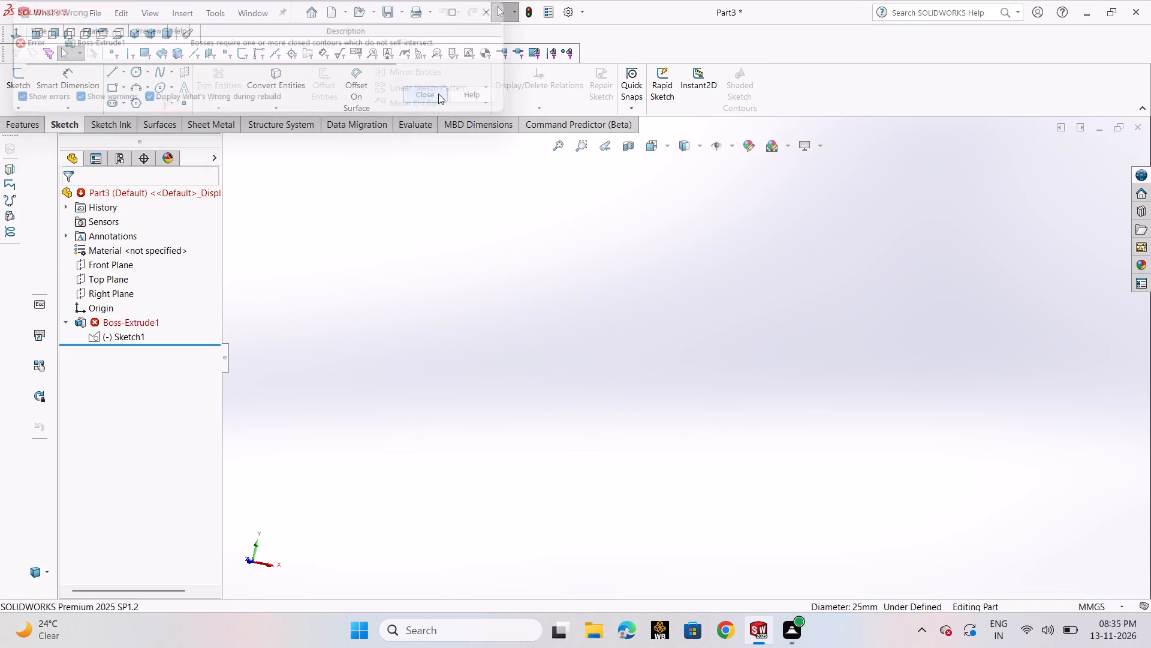
Delete the Boss-Extrude1 feature while keeping its absorbed Sketch1.
click(128, 319)
right_click(128, 319)
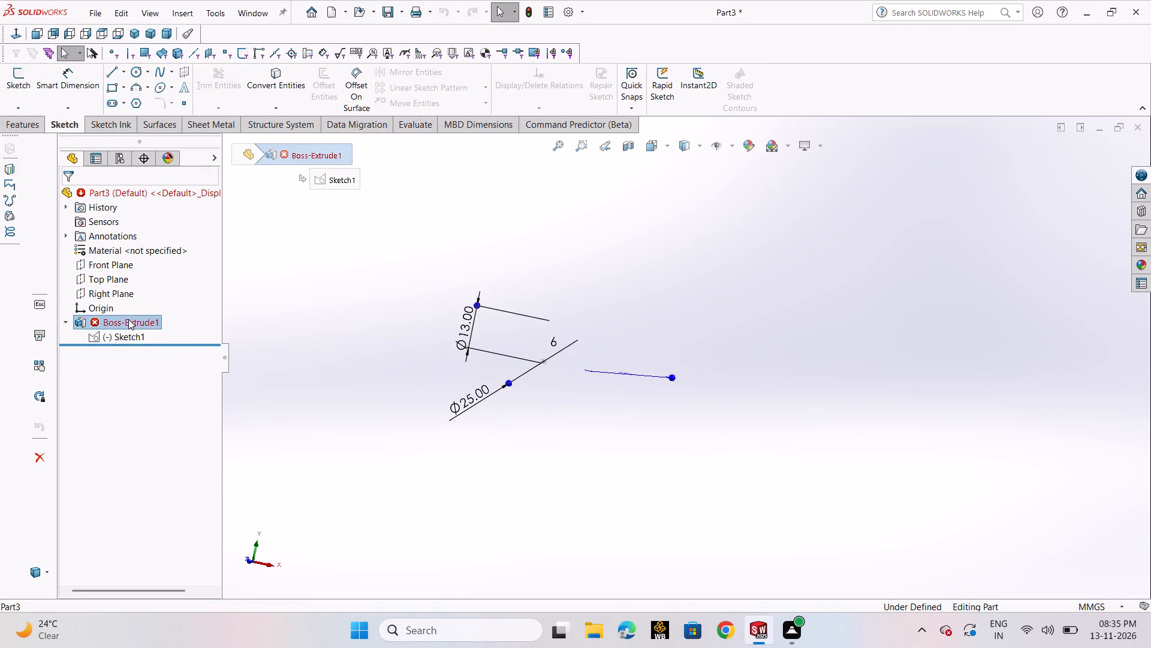
click(203, 403)
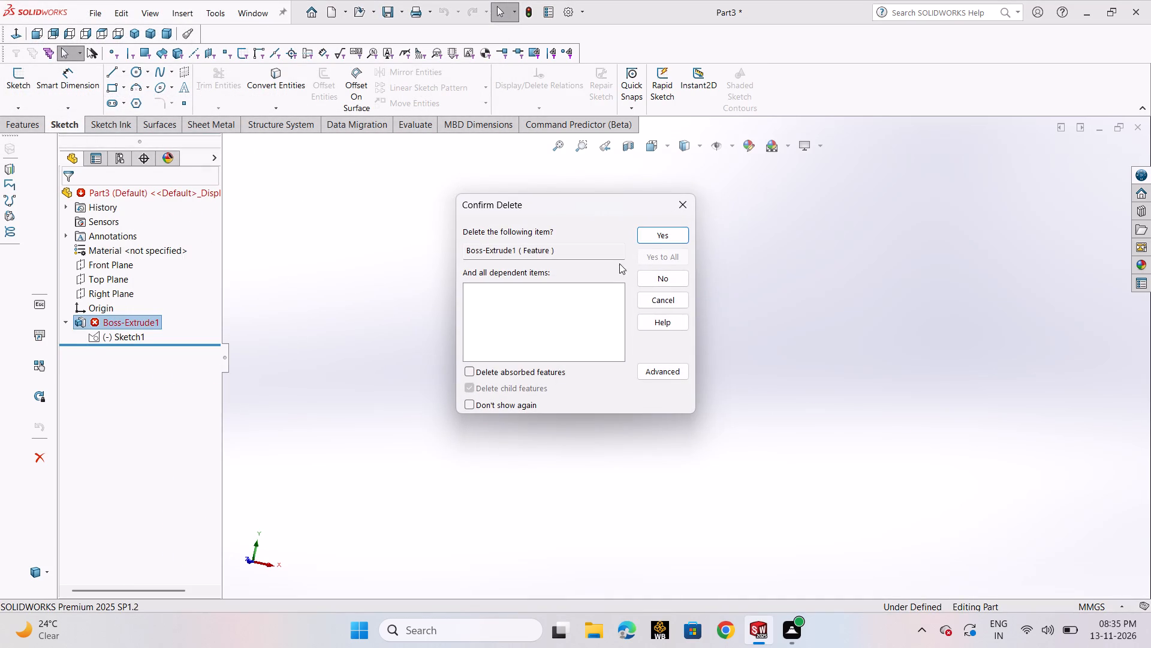
click(647, 242)
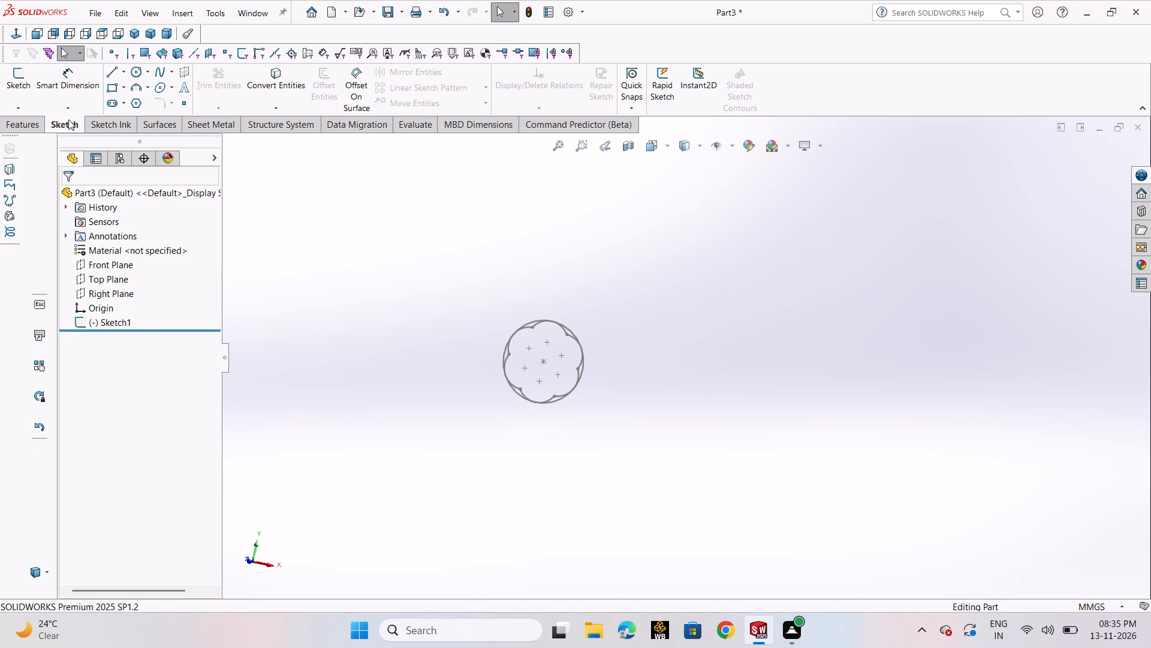
Extrude the 25 mm circle contour of Sketch1 as a Blind boss 100 mm deep in the reversed direction.
click(17, 122)
click(26, 75)
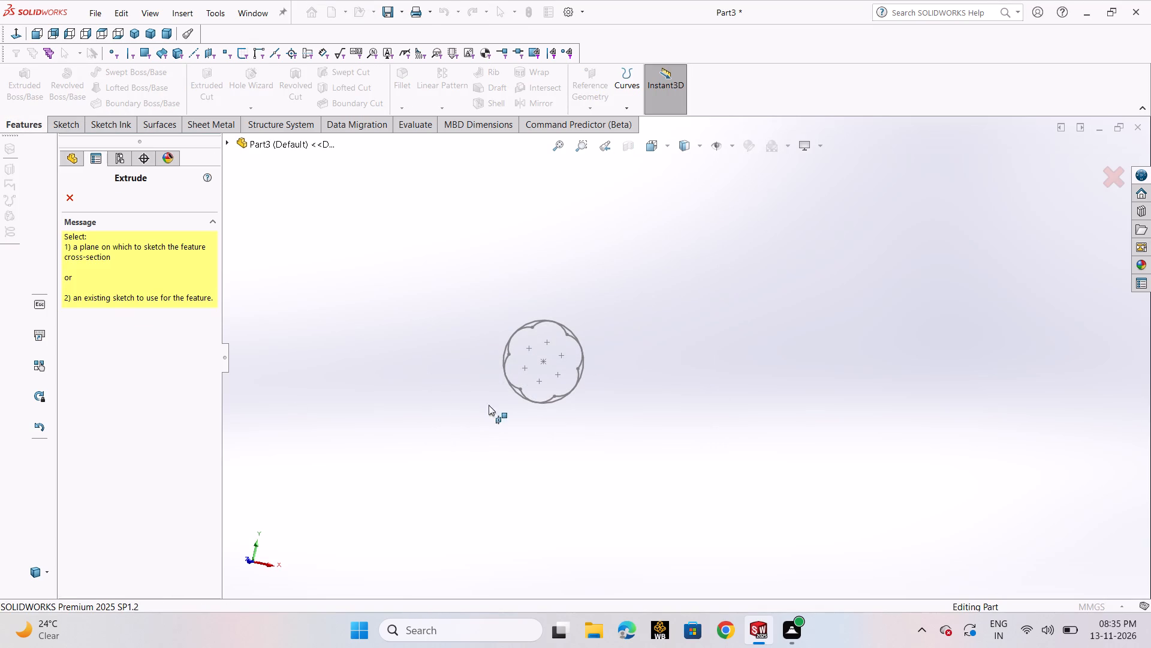
click(582, 370)
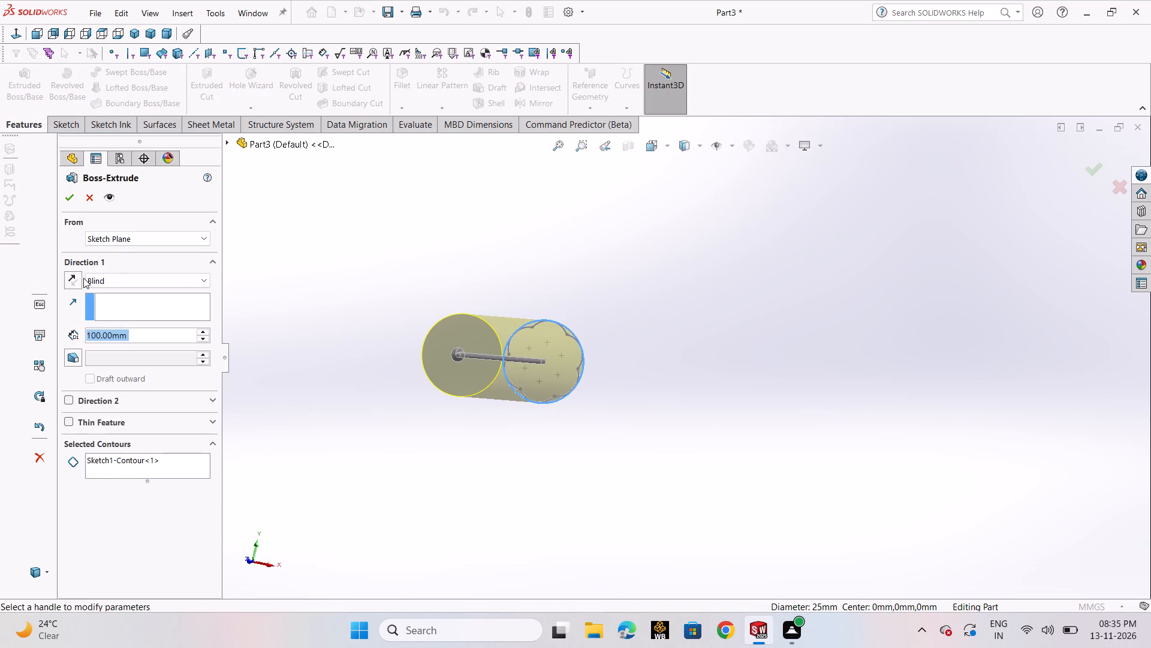
click(74, 279)
click(67, 197)
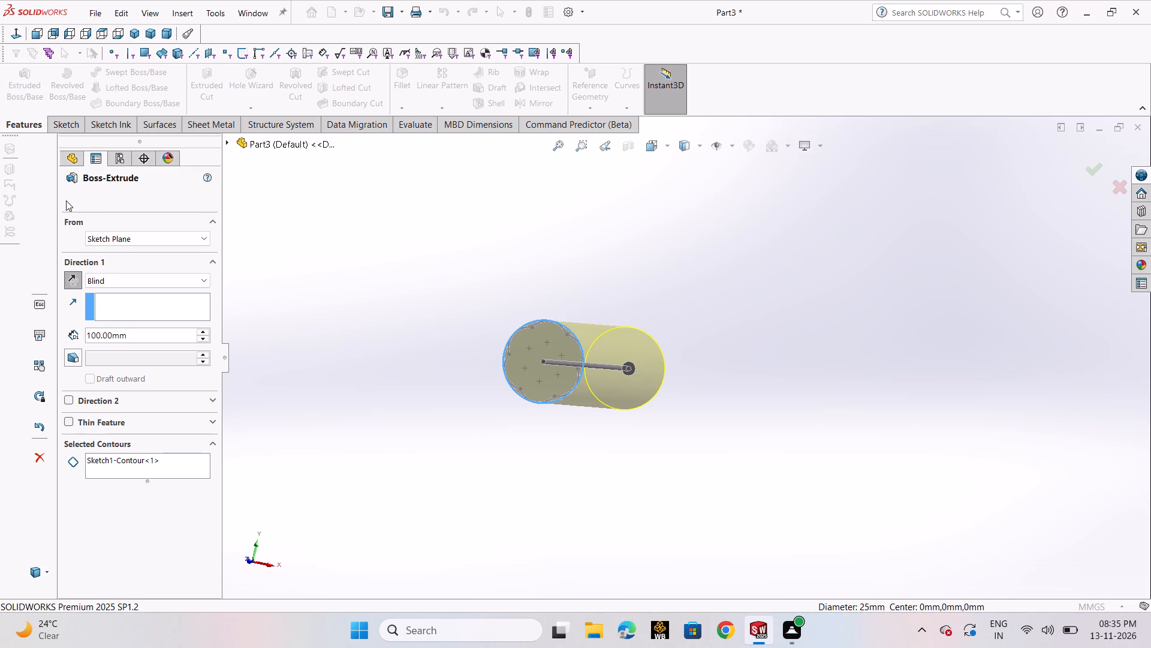
click(240, 341)
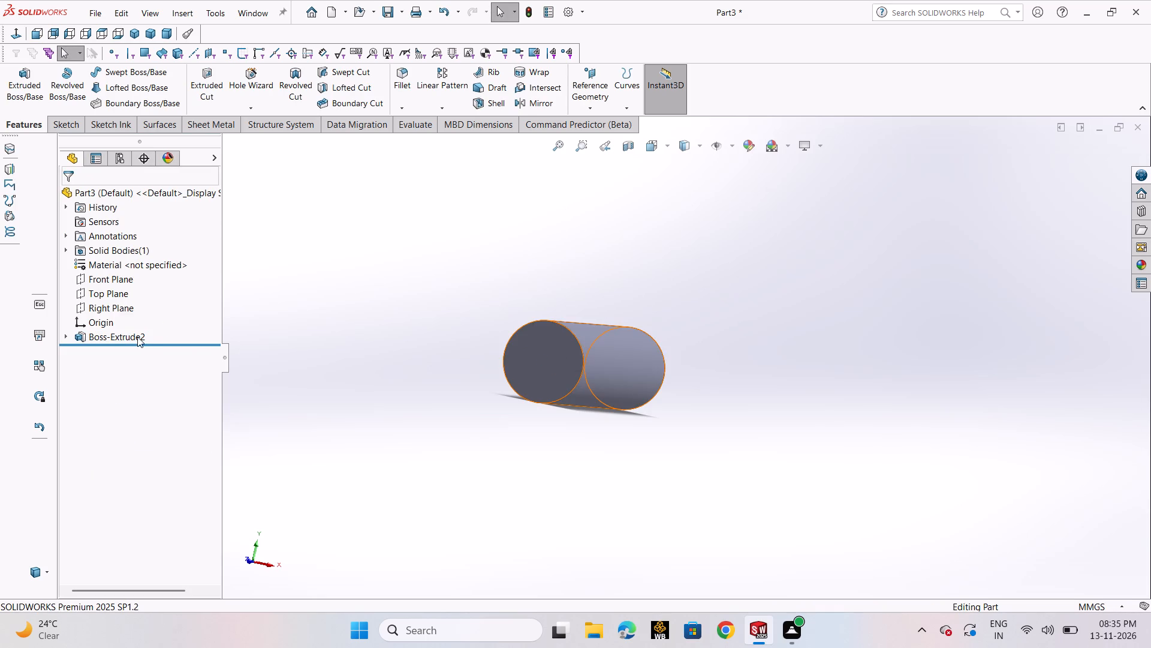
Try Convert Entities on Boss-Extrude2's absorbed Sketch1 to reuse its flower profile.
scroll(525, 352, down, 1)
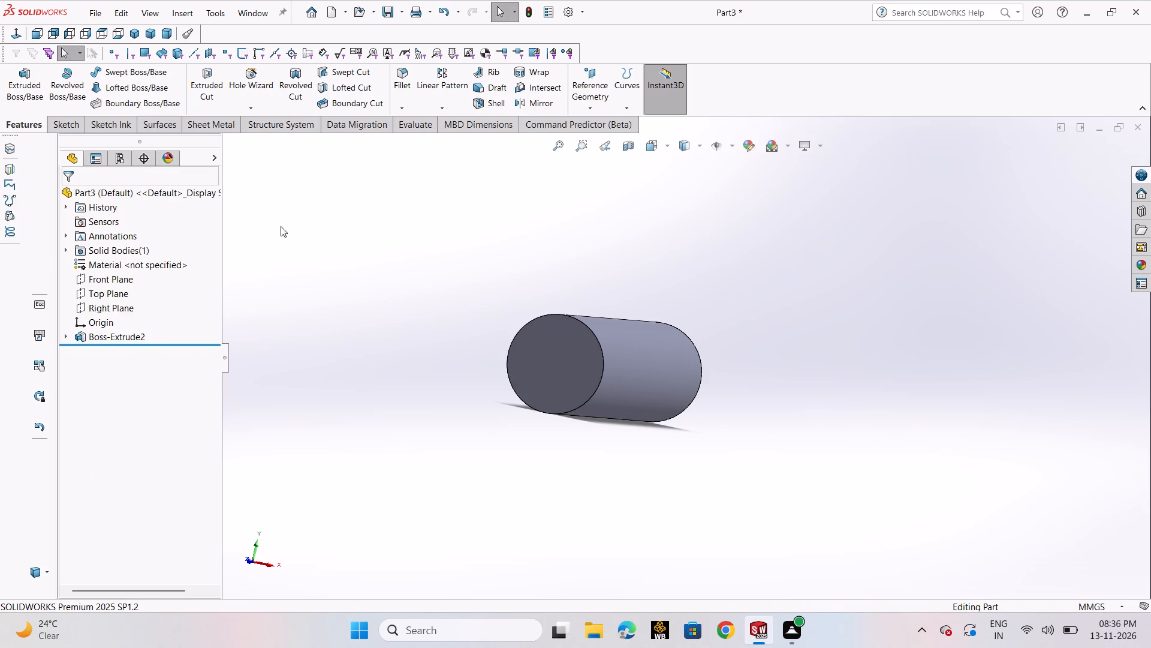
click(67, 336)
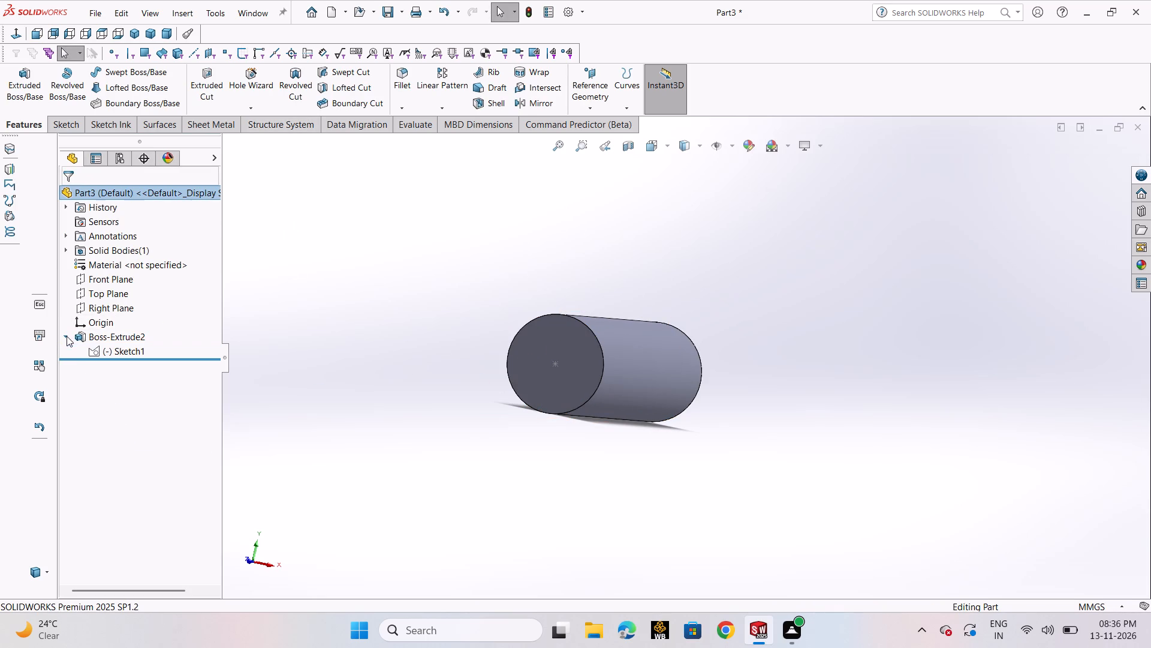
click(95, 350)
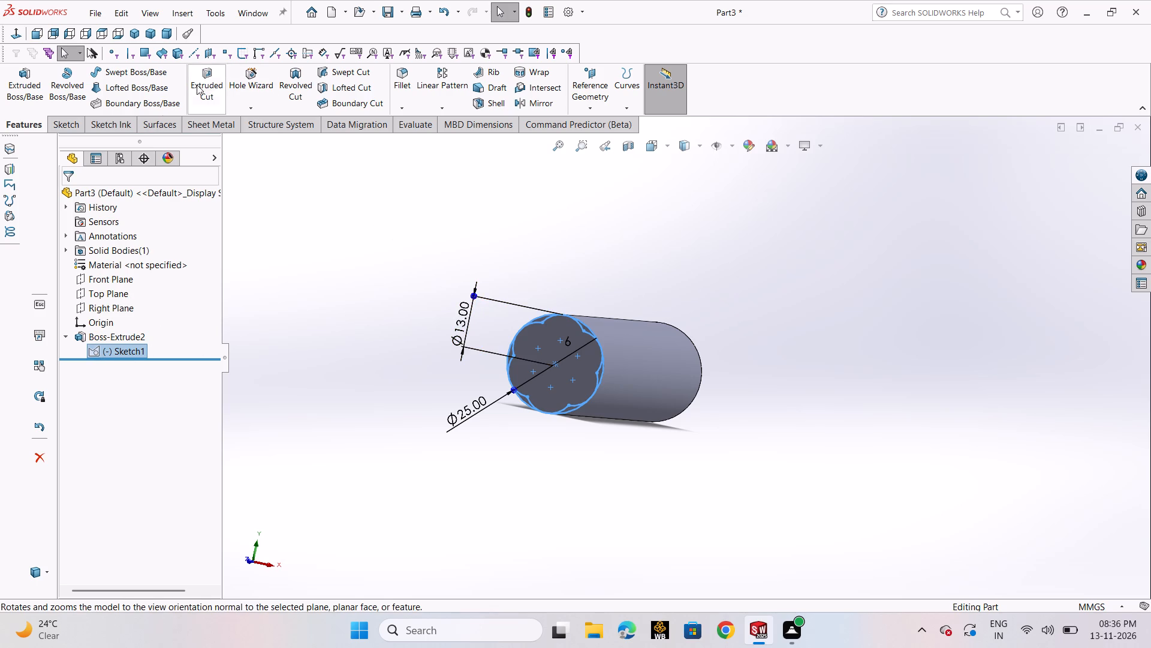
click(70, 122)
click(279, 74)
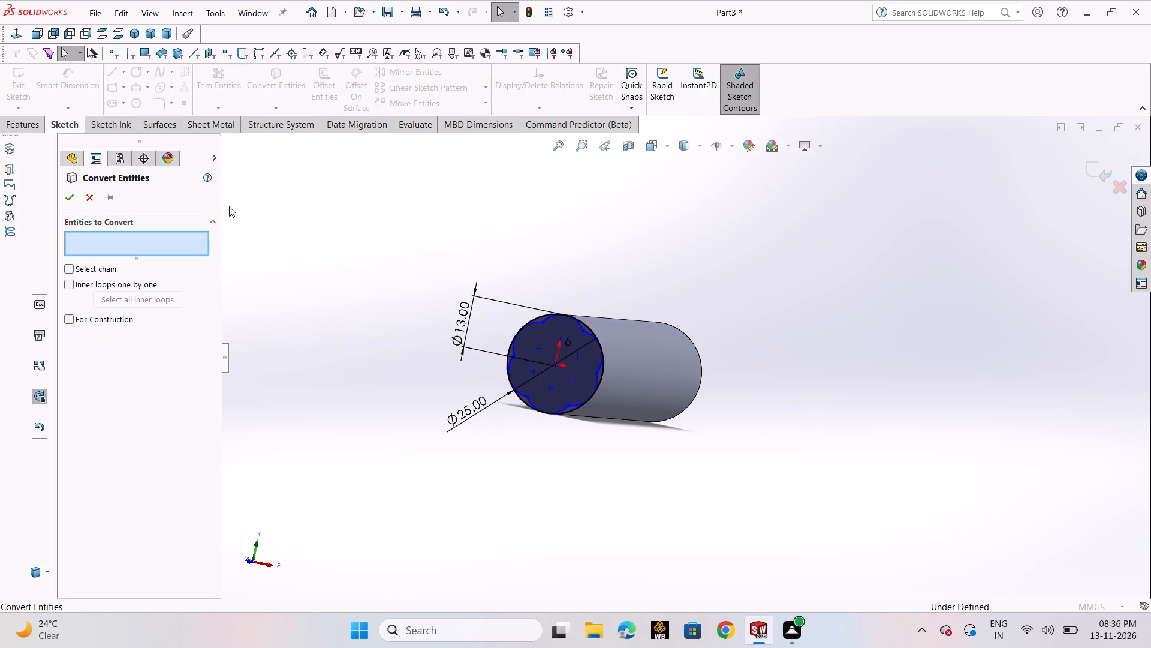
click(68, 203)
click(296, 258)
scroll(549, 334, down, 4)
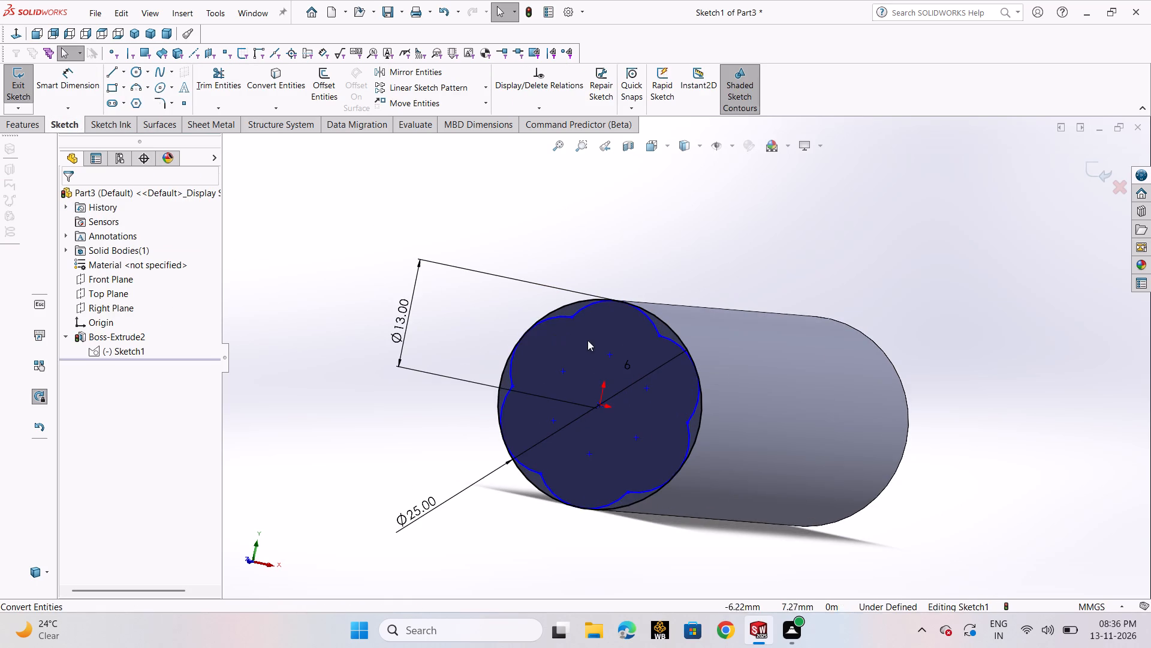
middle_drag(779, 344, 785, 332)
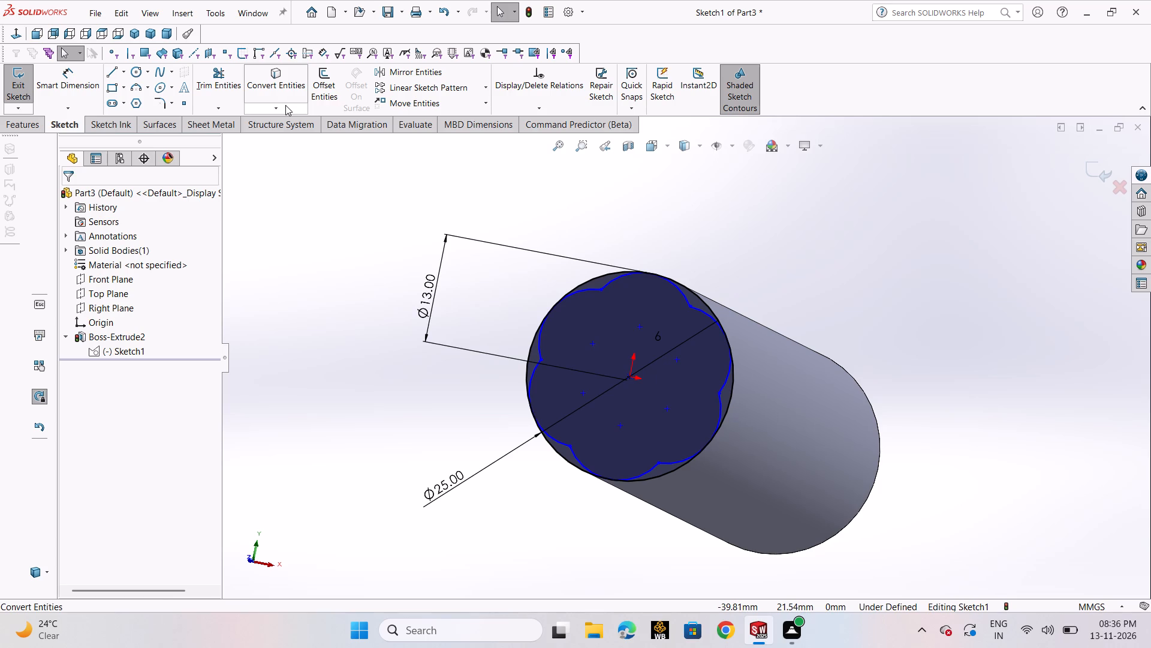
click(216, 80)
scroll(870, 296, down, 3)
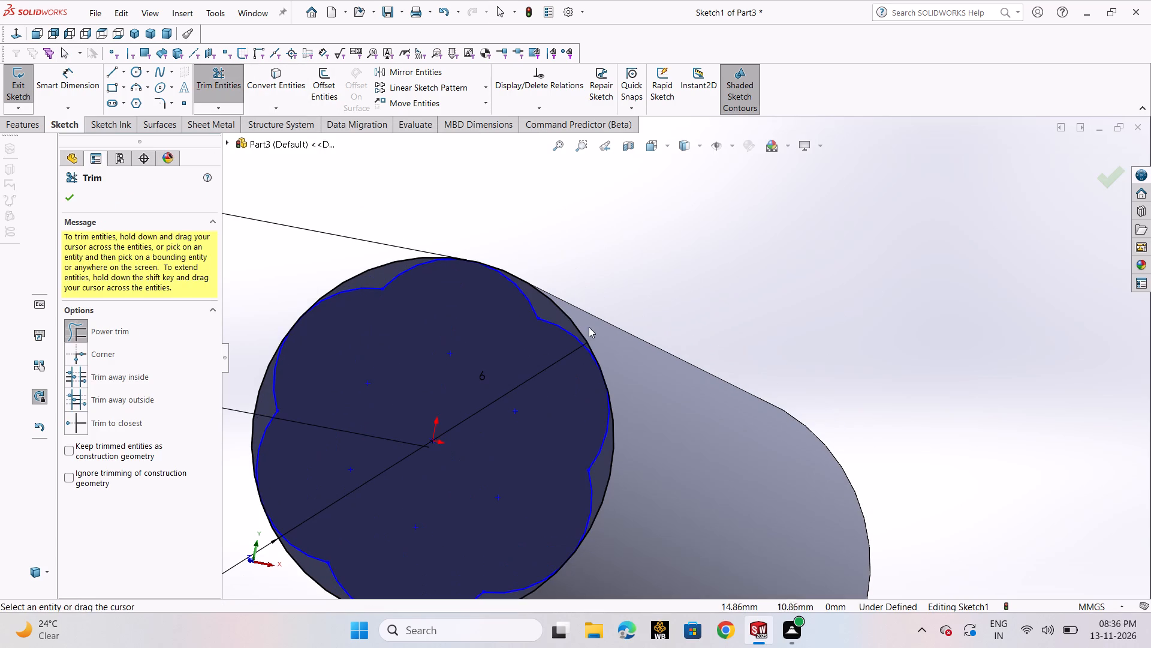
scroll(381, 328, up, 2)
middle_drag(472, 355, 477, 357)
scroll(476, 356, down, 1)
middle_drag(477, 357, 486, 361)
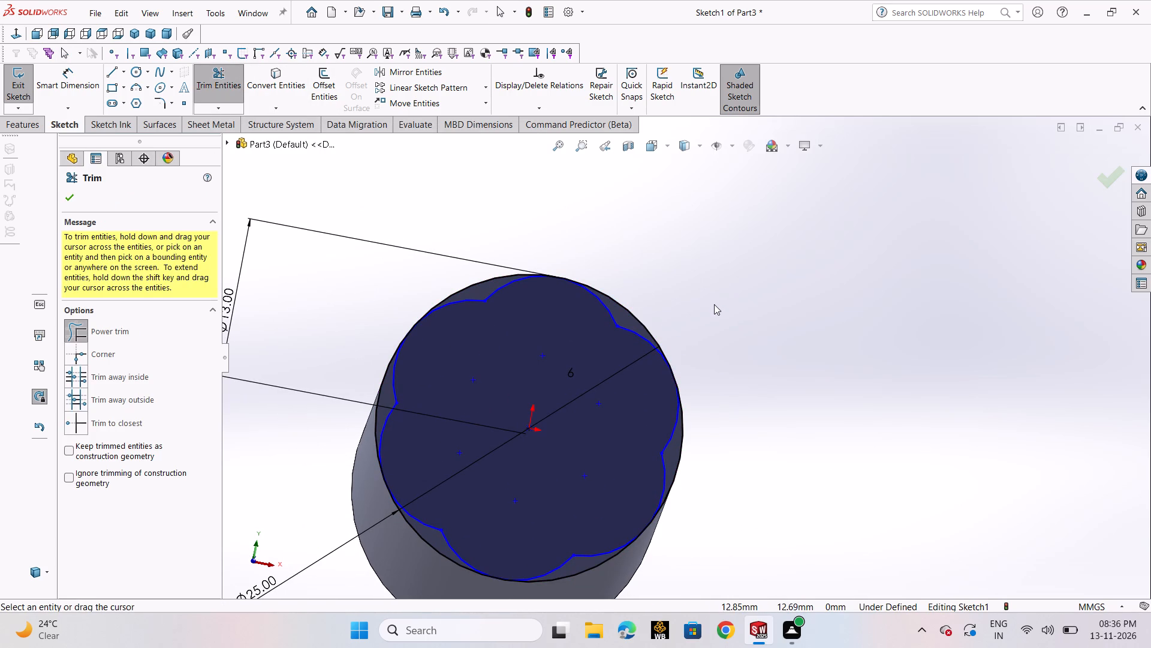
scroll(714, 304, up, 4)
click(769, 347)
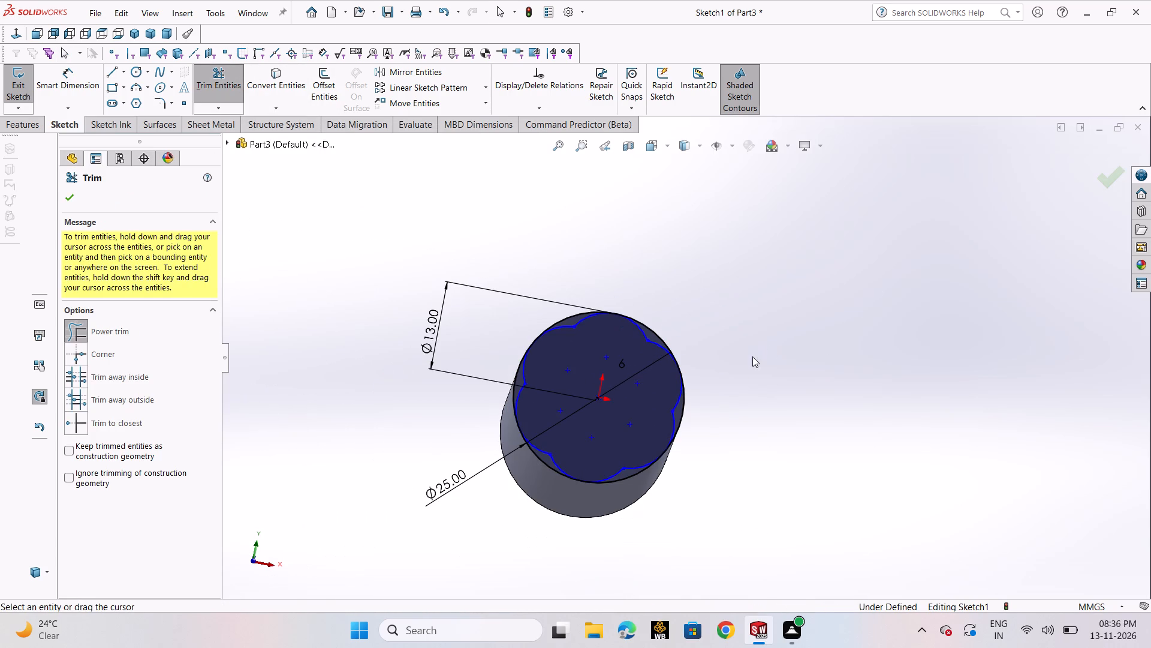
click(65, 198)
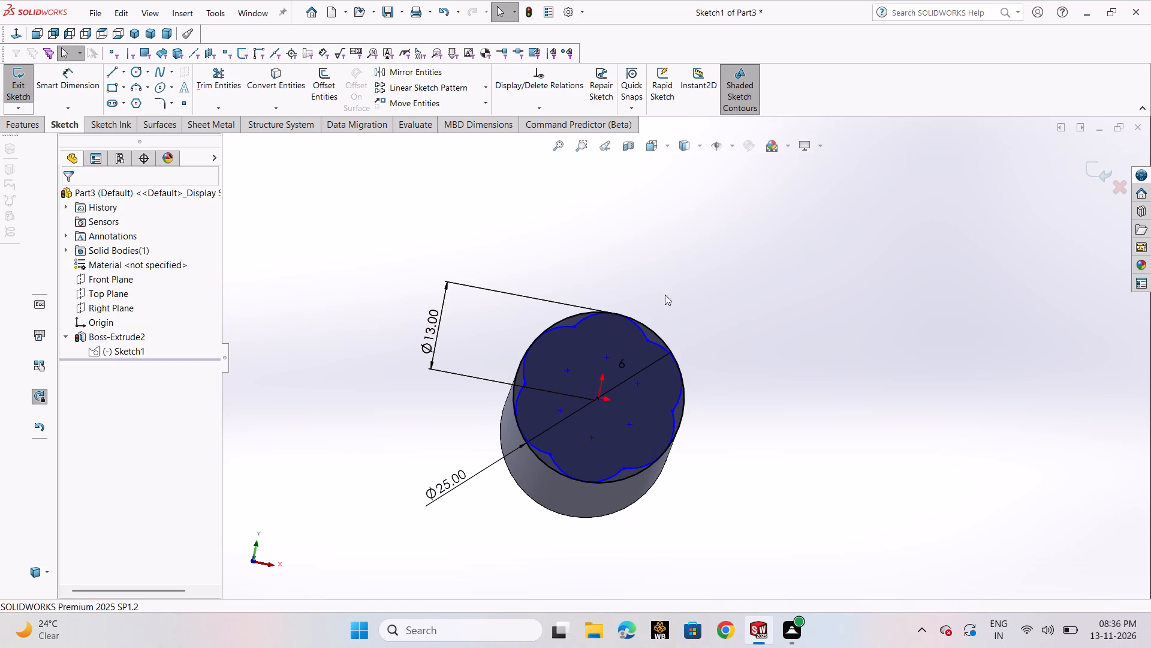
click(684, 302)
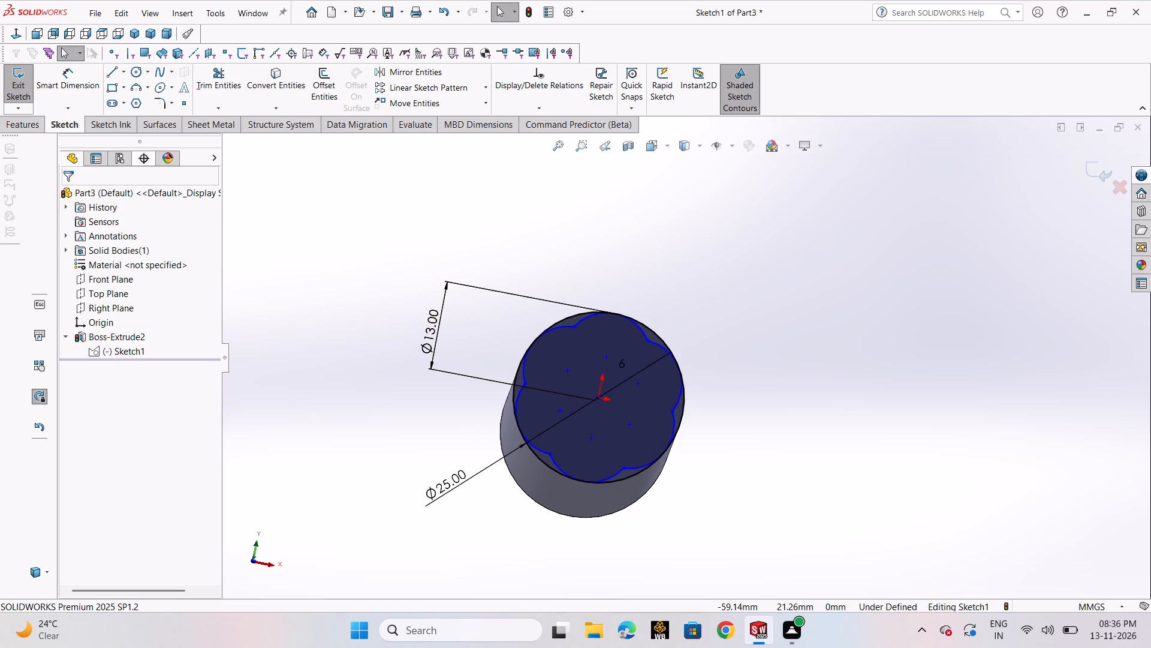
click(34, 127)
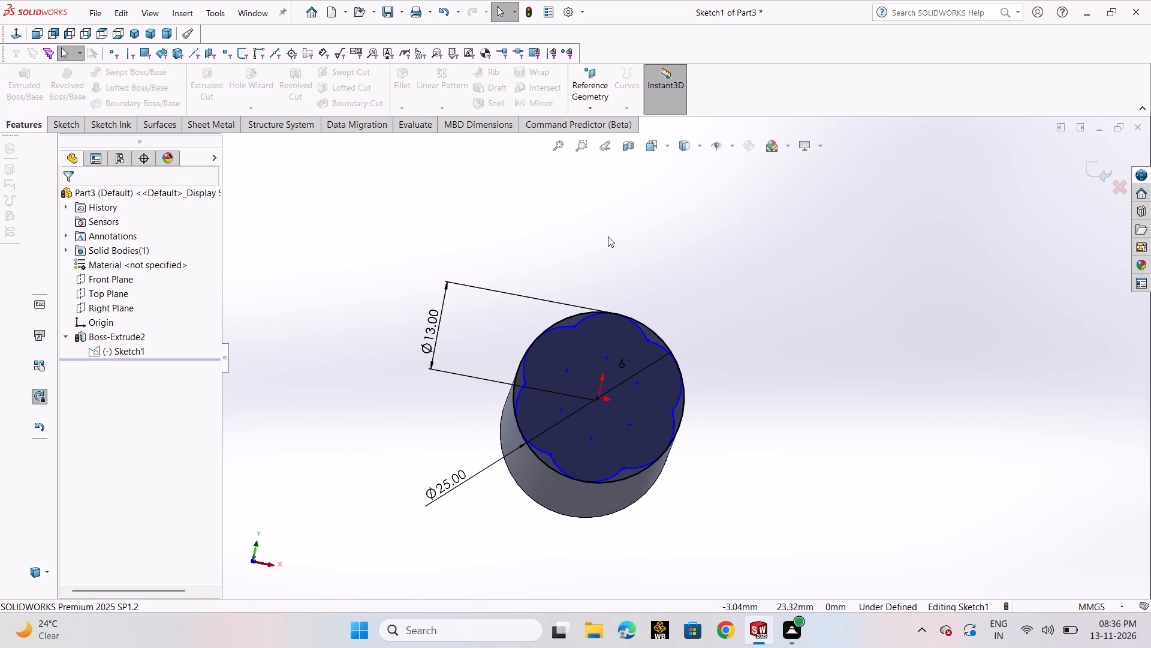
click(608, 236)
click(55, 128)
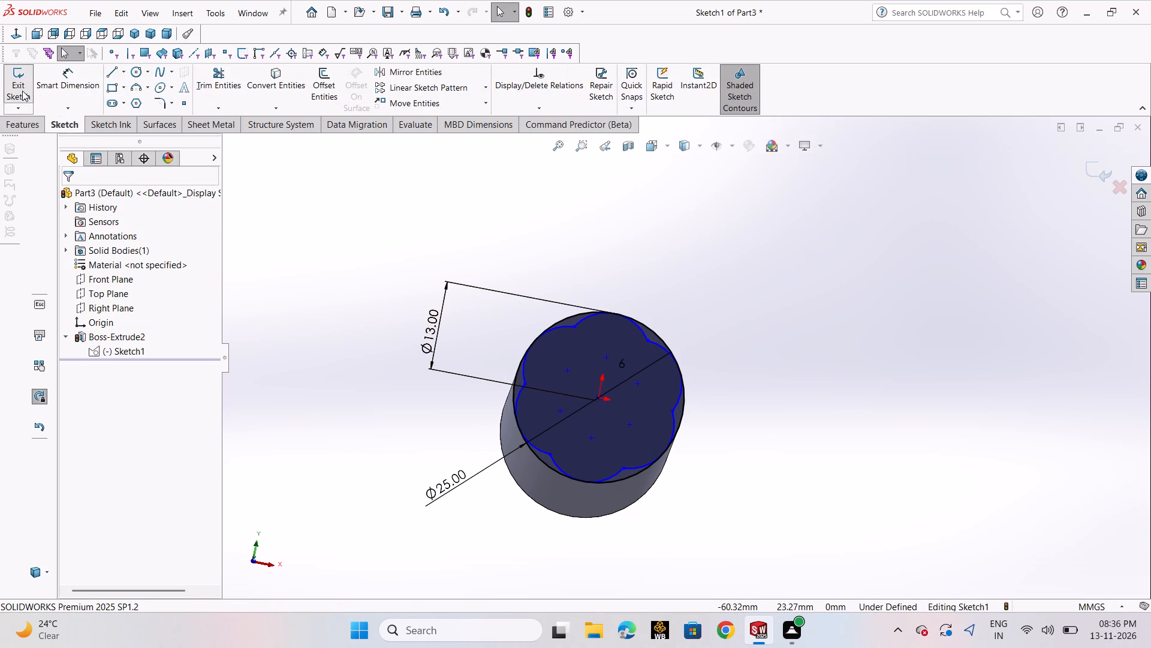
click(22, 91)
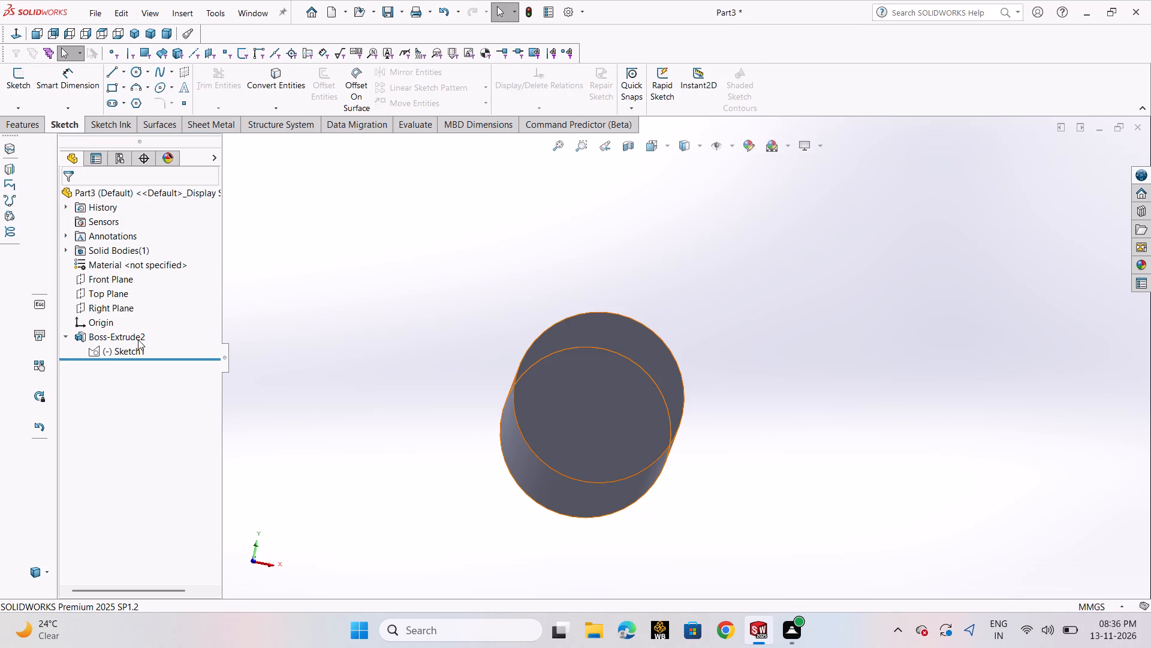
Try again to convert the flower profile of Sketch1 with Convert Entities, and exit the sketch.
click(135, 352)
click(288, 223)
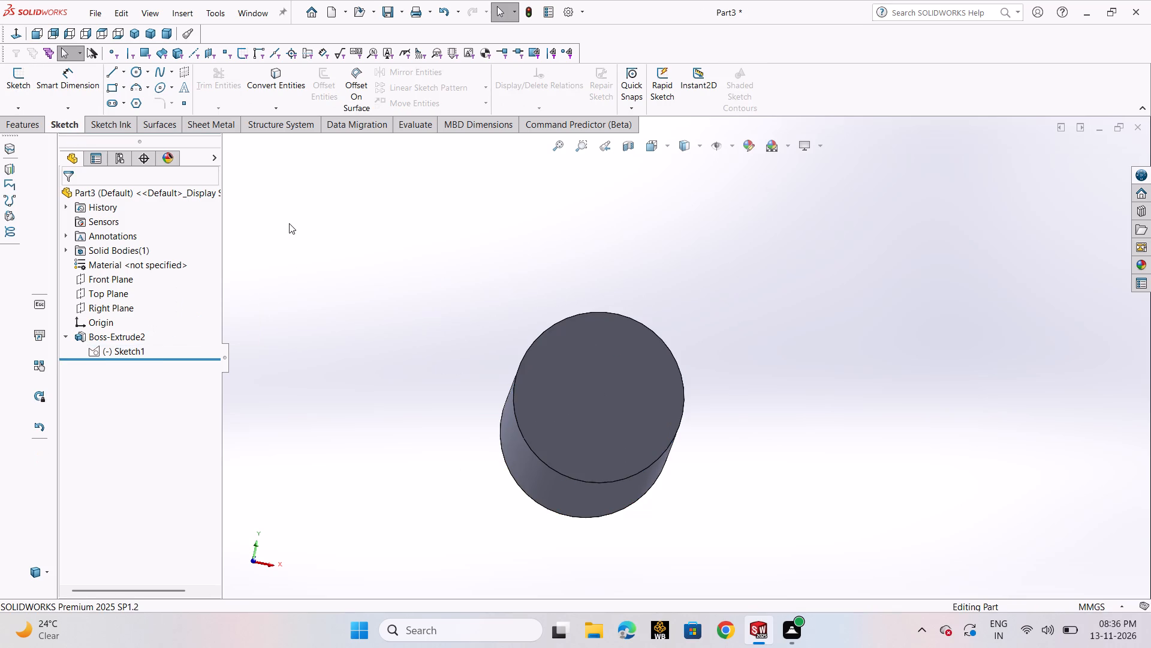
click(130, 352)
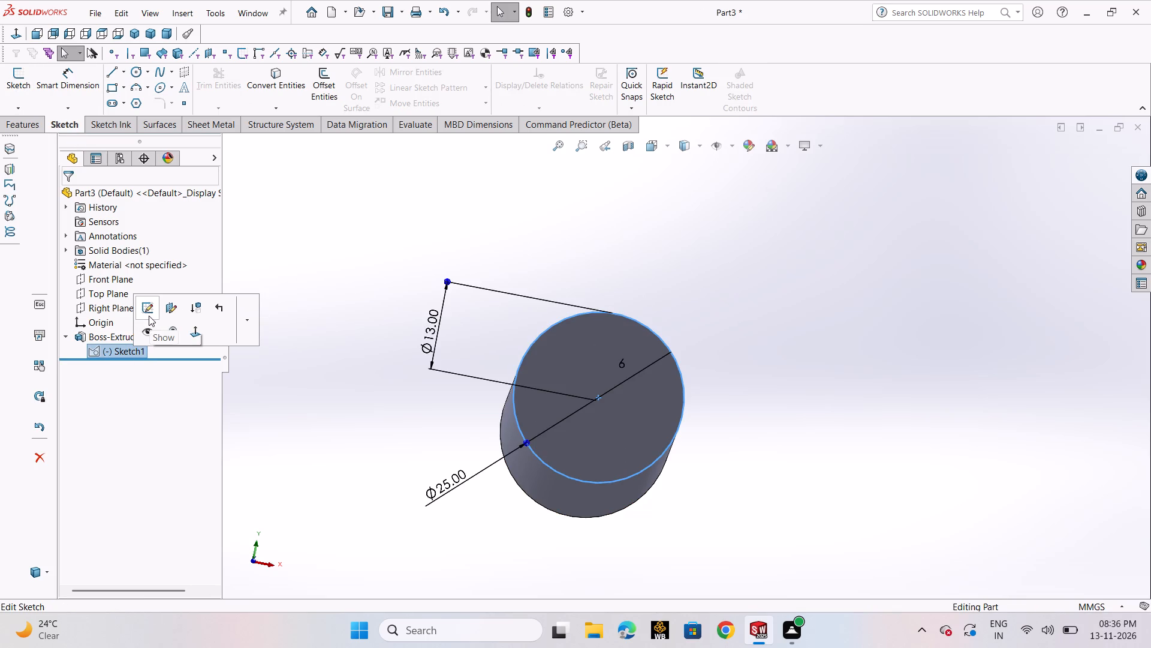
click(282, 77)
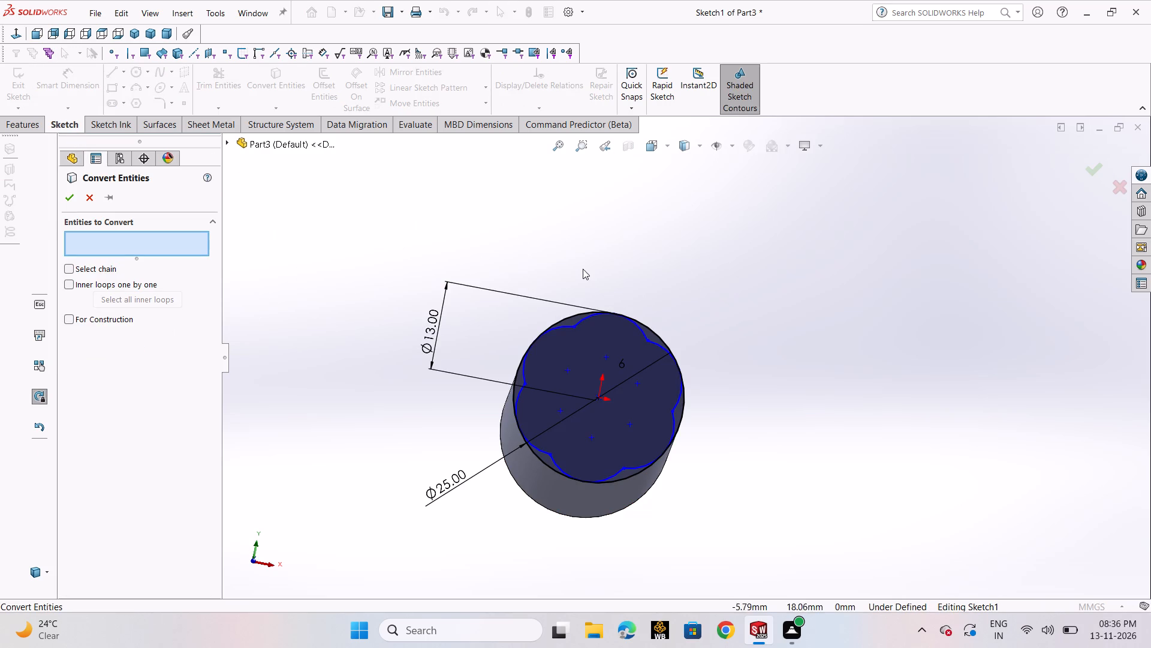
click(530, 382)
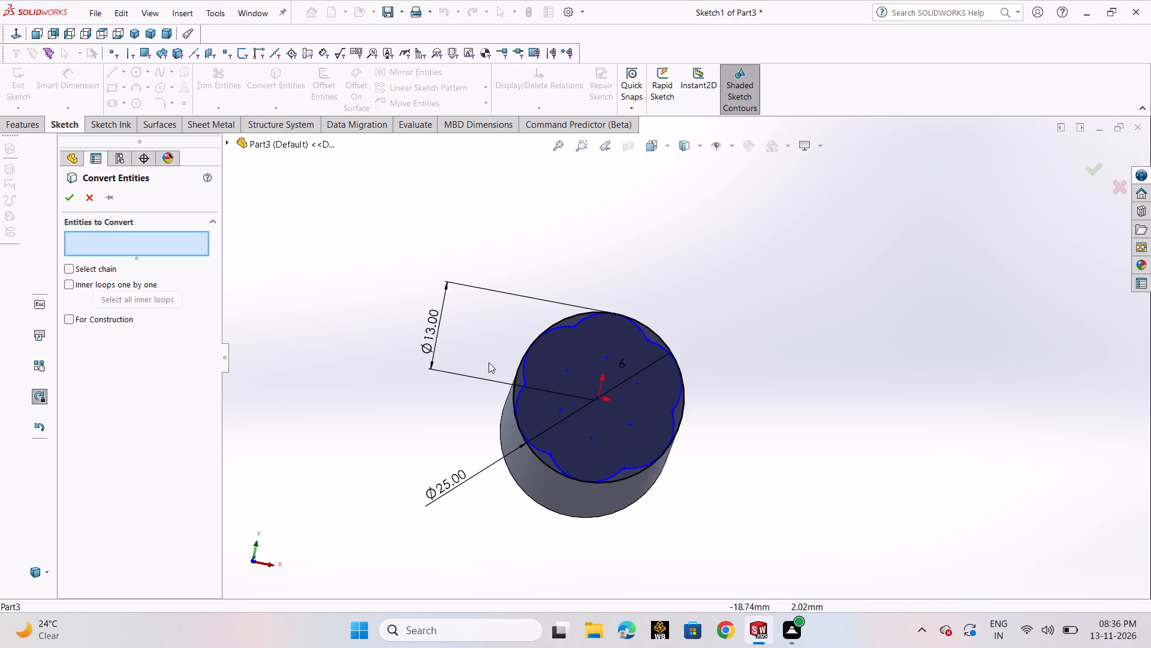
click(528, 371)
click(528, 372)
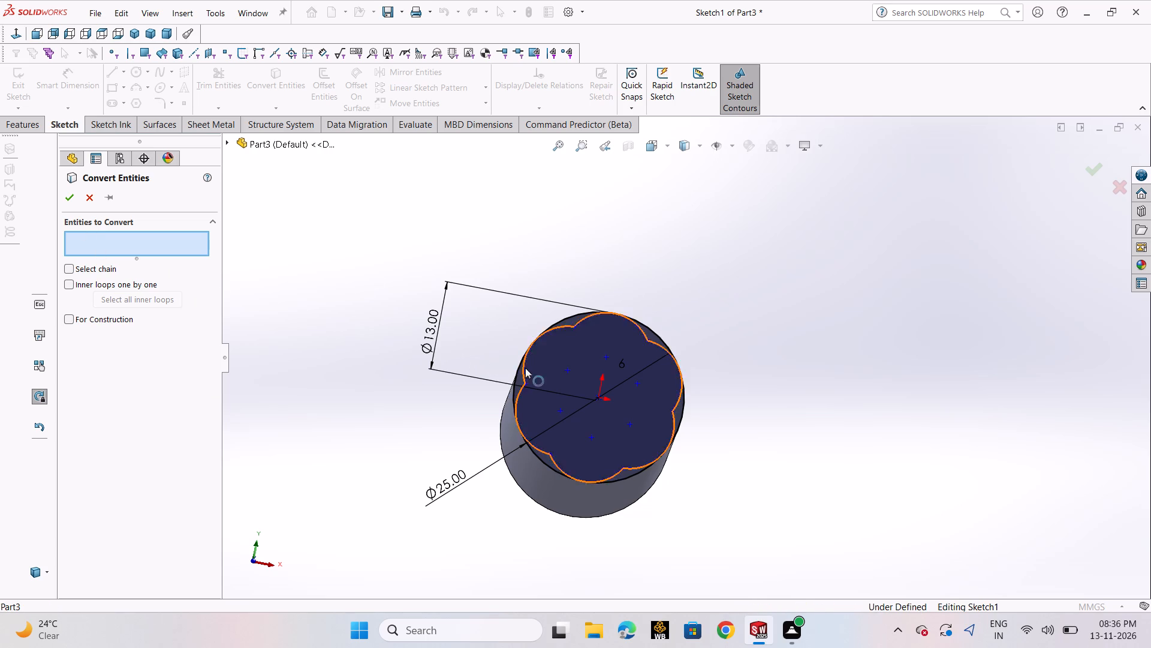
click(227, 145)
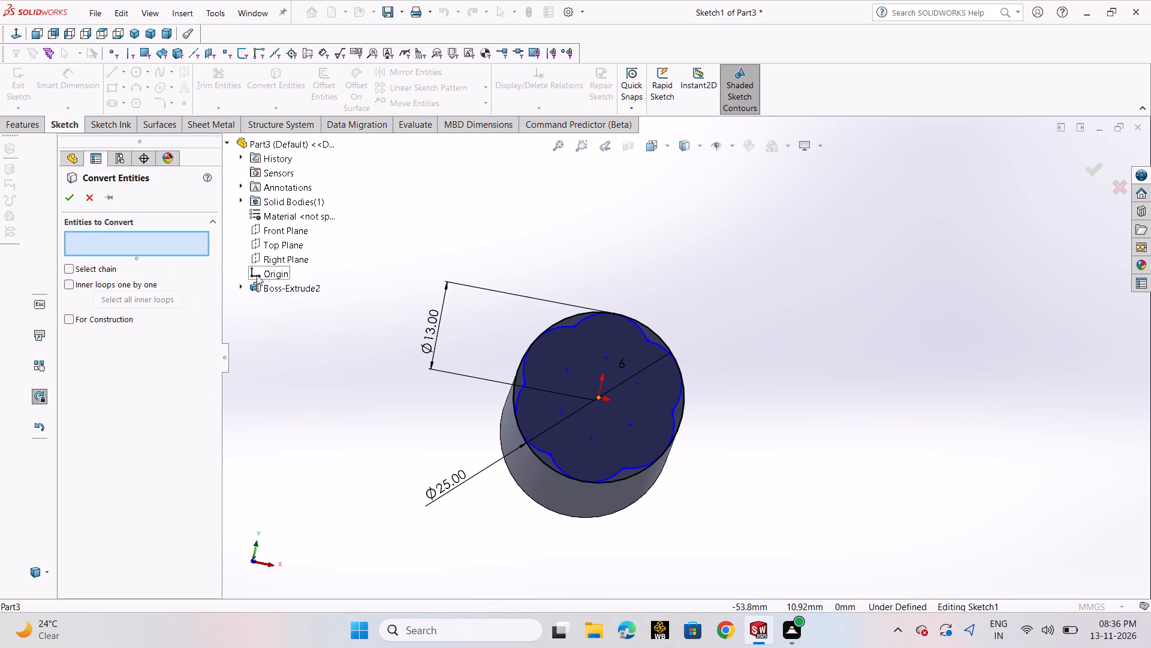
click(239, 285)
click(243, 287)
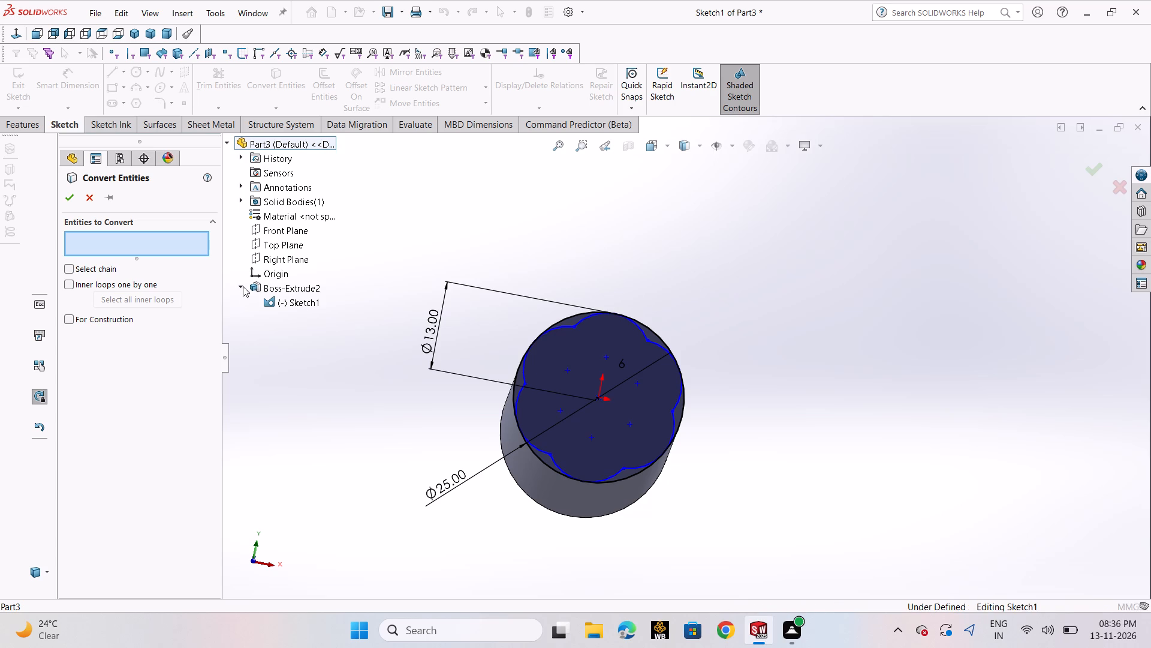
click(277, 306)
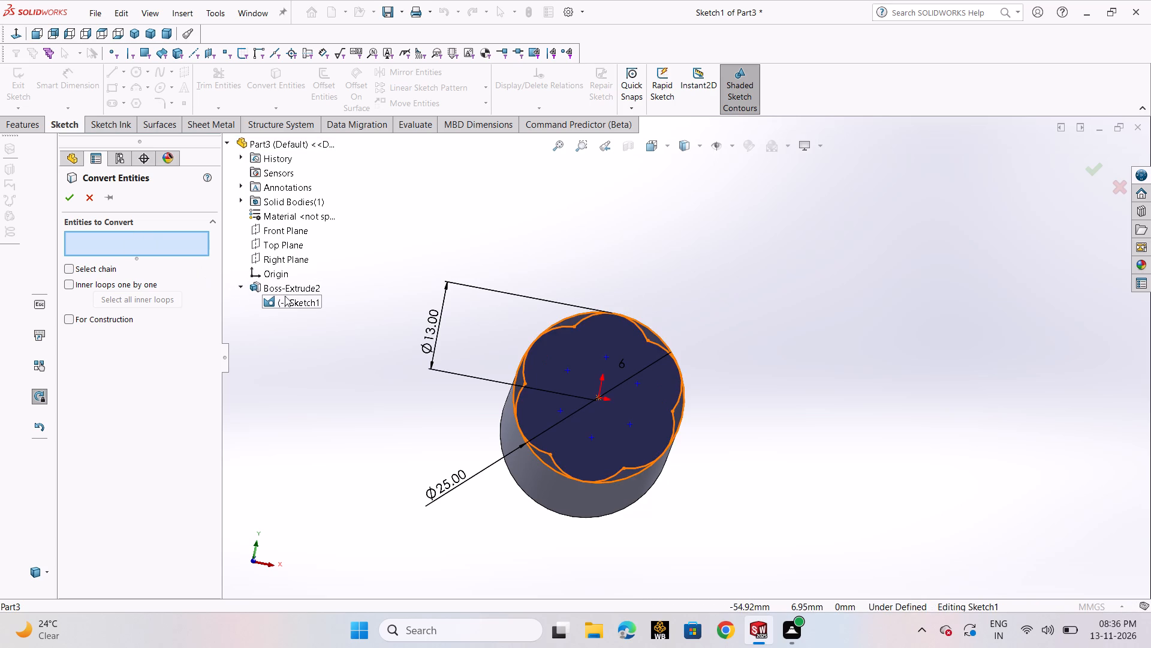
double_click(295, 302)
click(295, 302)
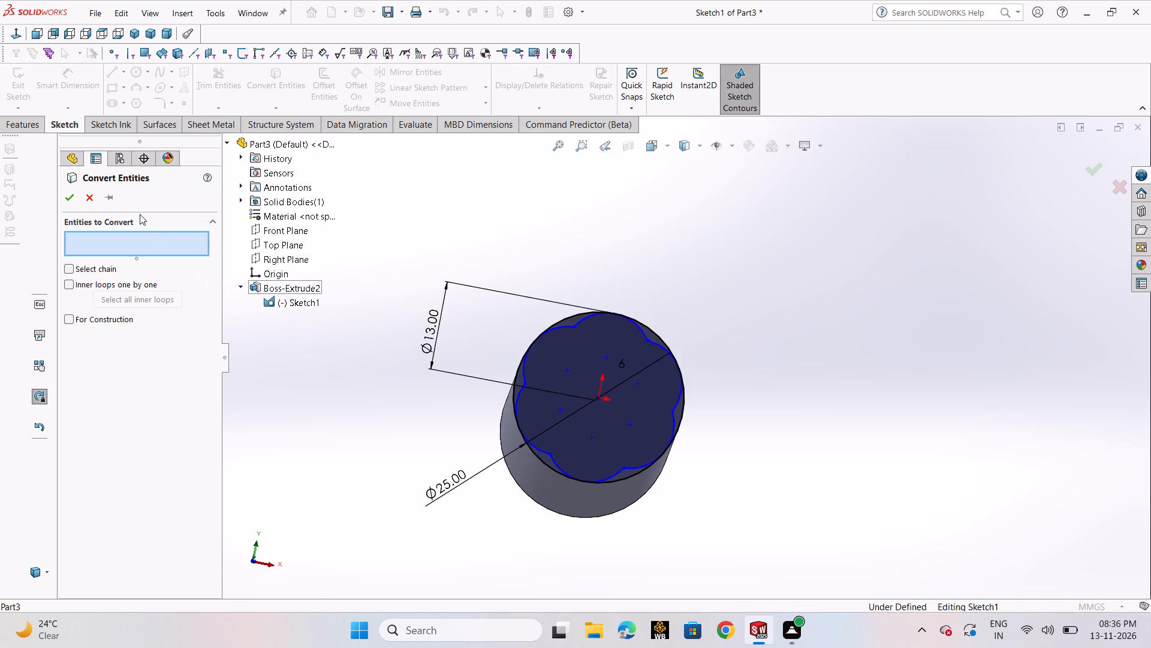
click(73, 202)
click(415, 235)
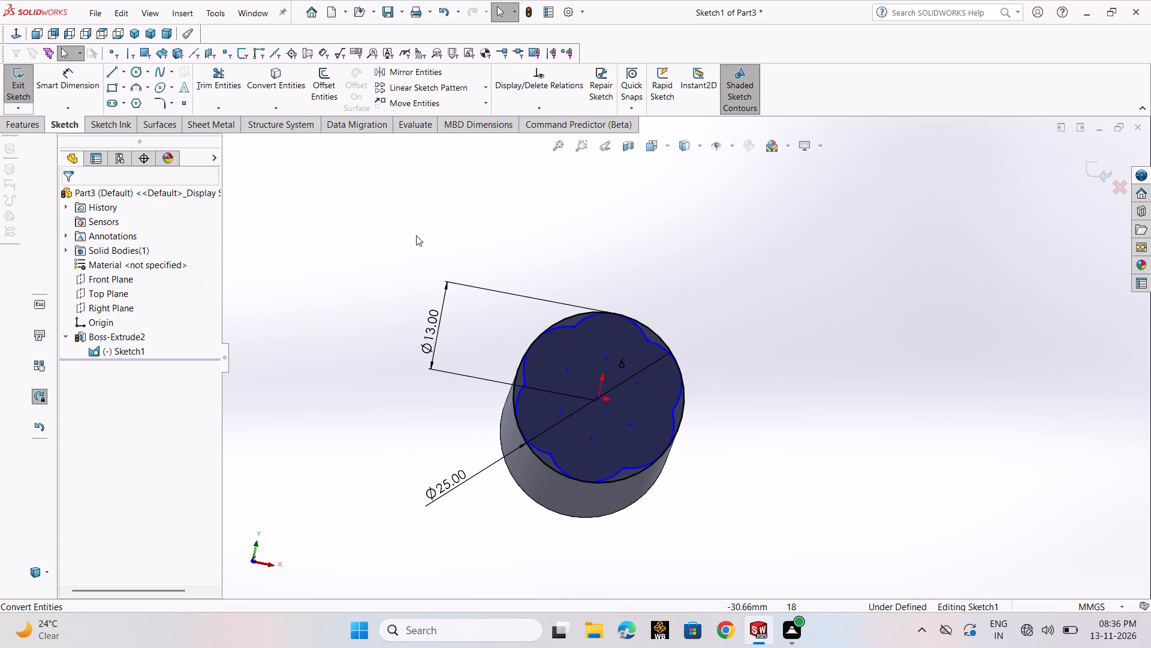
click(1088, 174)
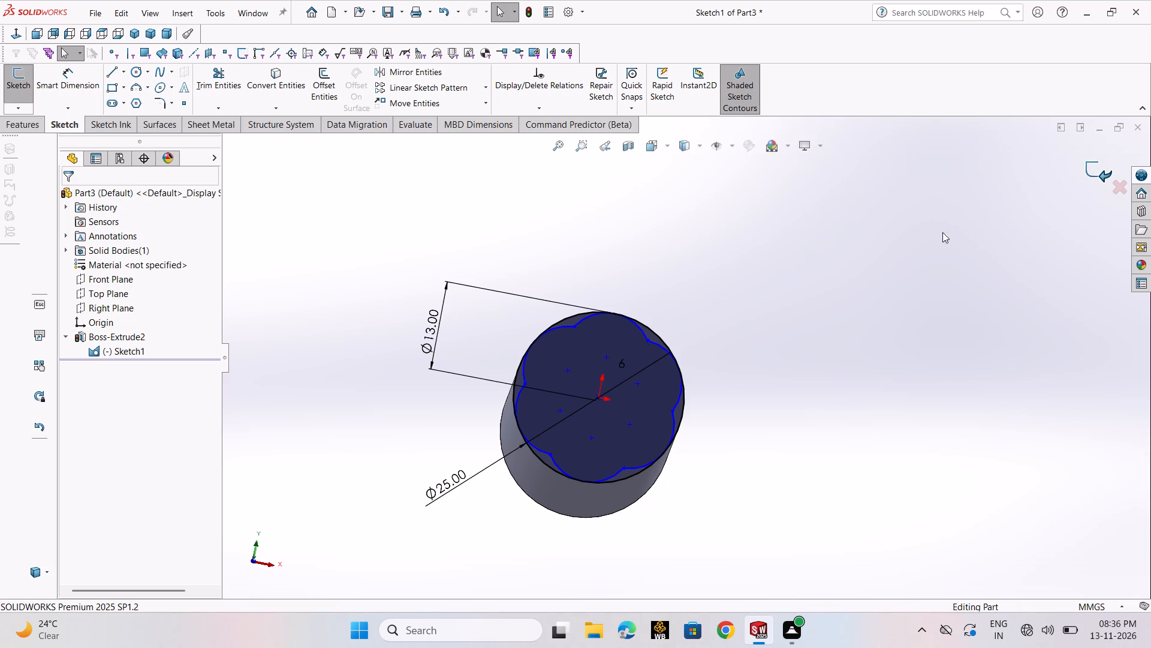
Start a new sketch on the cylinder's front circular end face.
scroll(759, 332, up, 1)
middle_drag(763, 312, 757, 322)
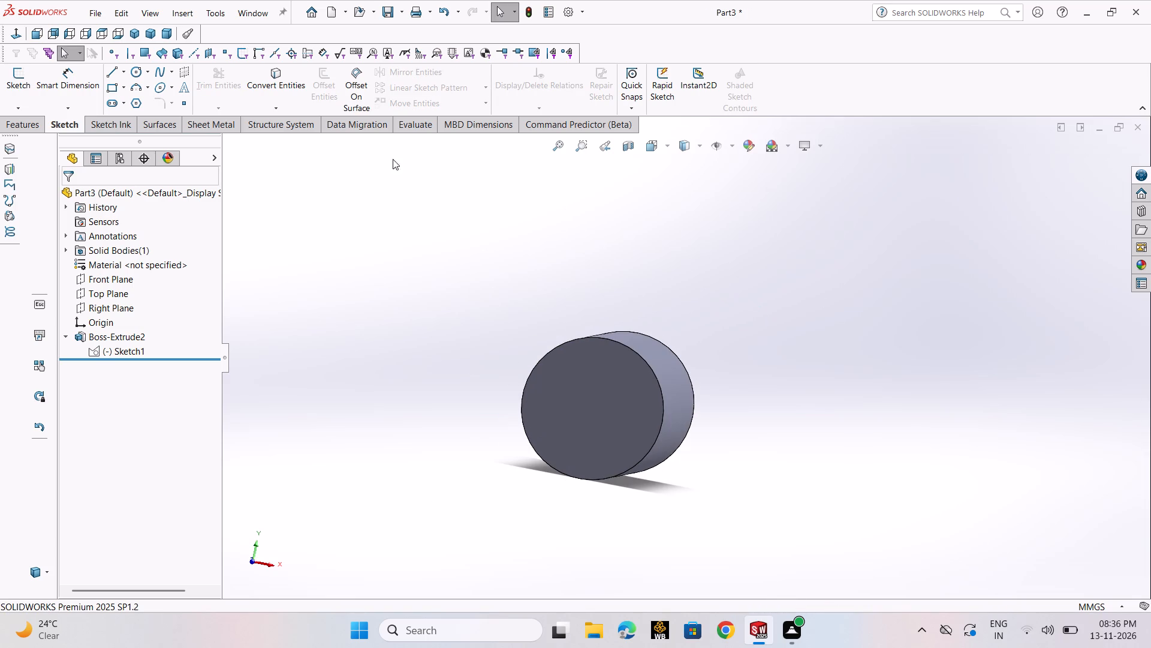
click(541, 413)
click(610, 377)
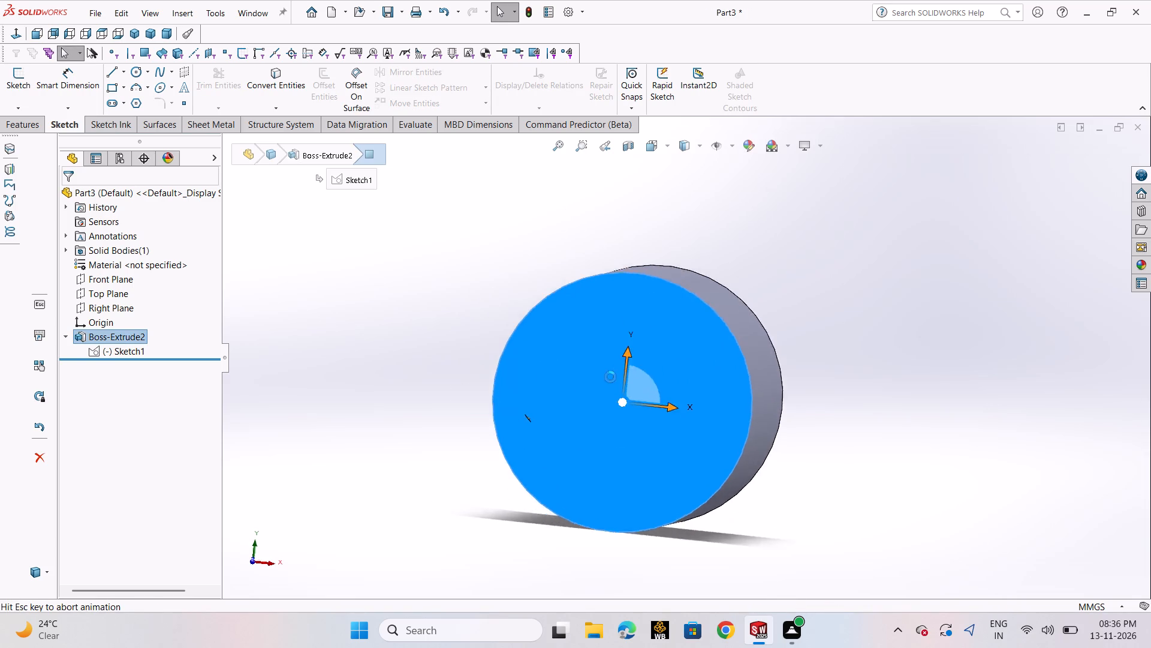
click(450, 270)
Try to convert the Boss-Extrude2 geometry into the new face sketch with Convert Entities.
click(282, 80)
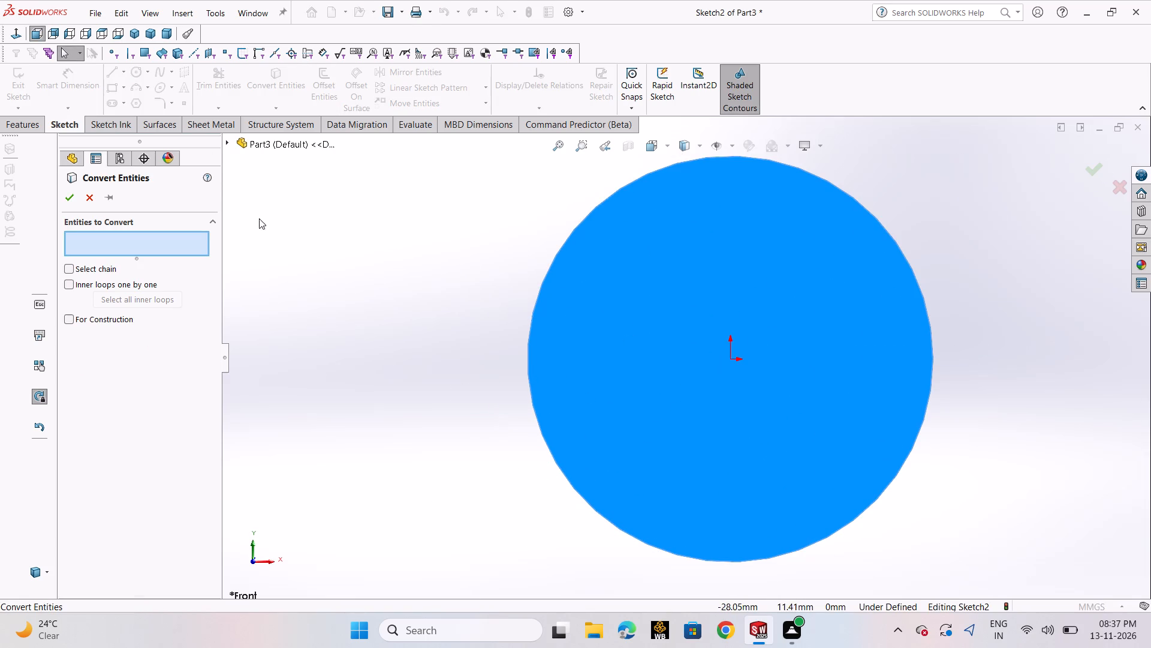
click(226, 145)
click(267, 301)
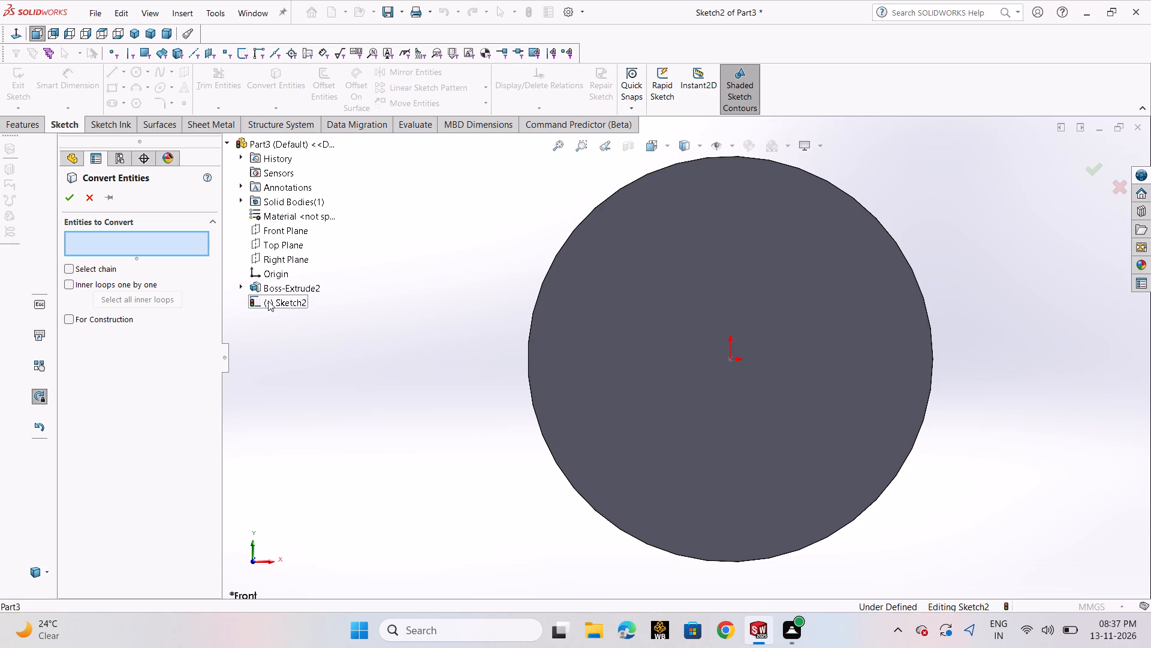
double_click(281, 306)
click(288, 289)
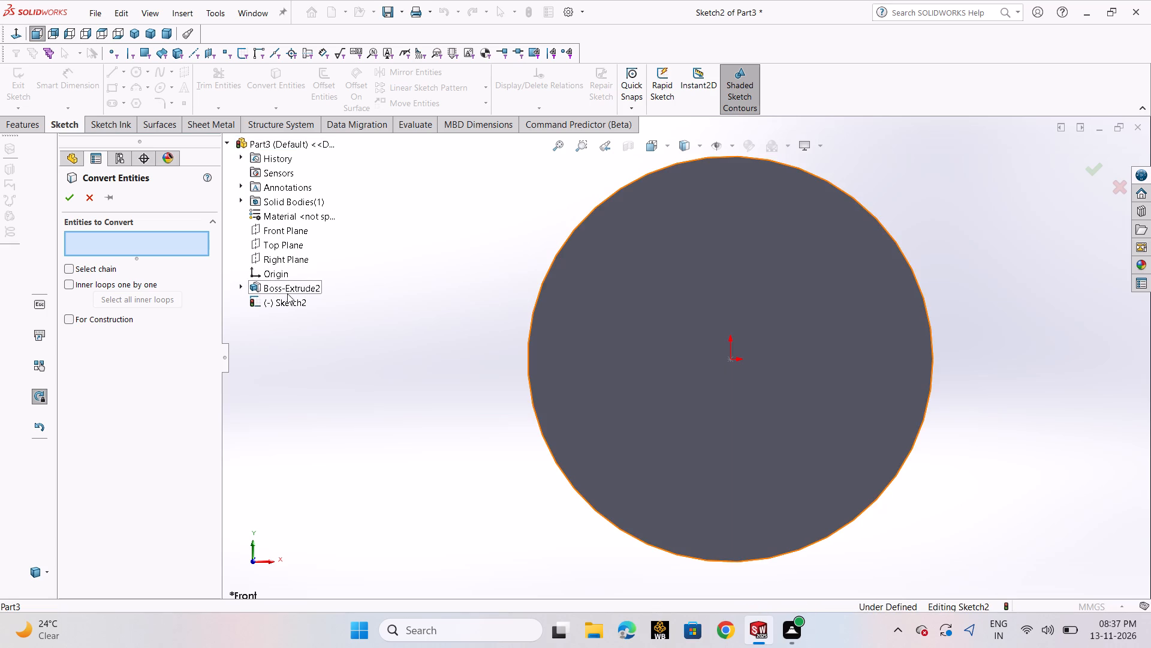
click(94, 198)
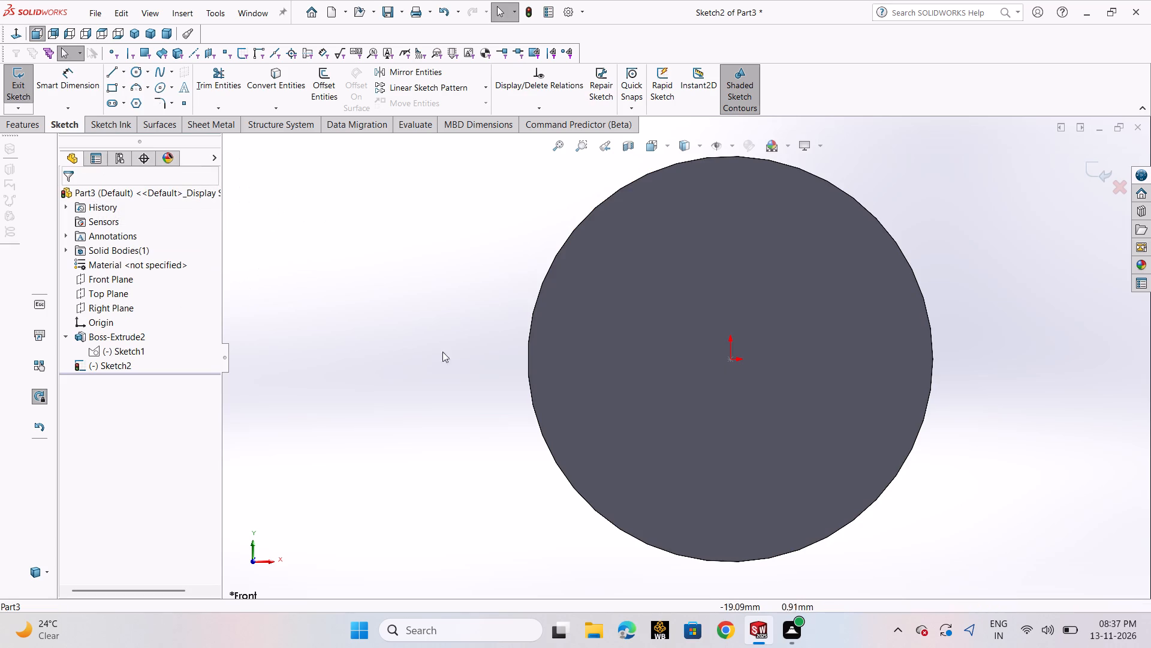
Sketch a circle of about 3 mm radius on the end face, centred about 8.4 mm directly above the origin.
scroll(446, 353, up, 7)
scroll(656, 372, down, 1)
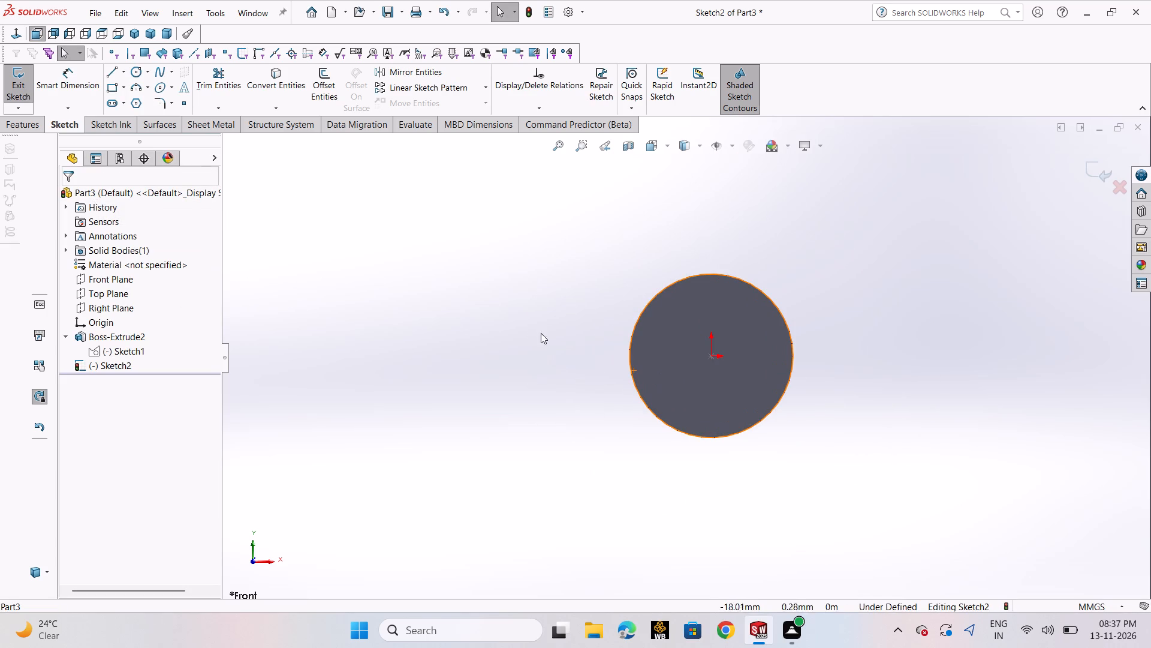
click(140, 76)
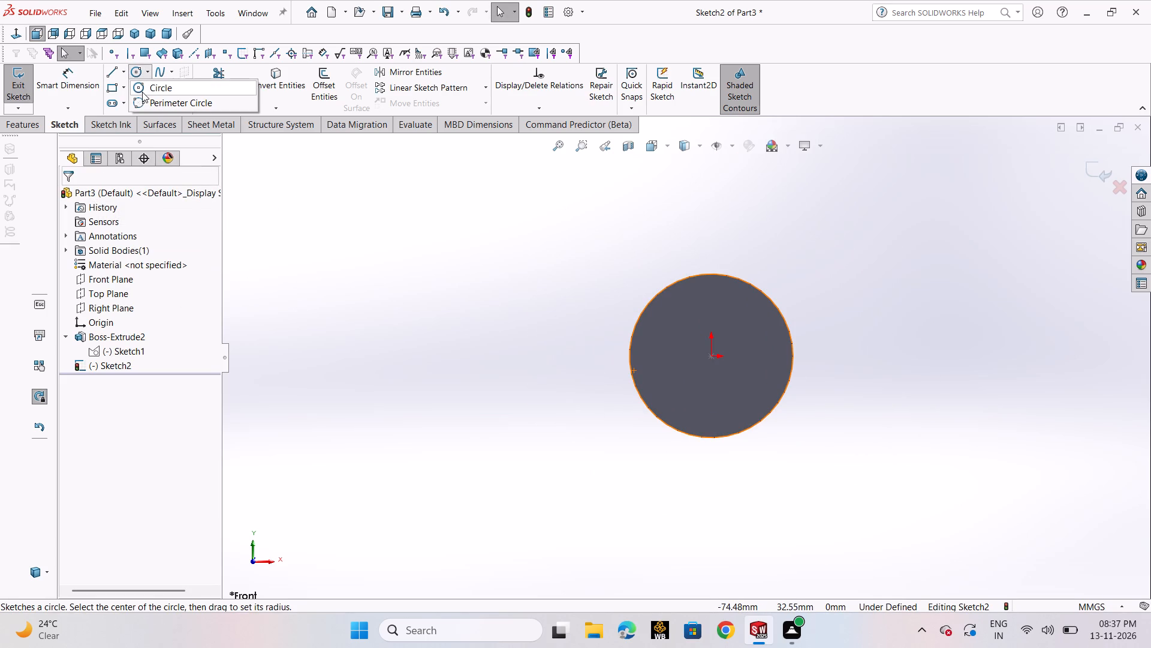
click(143, 88)
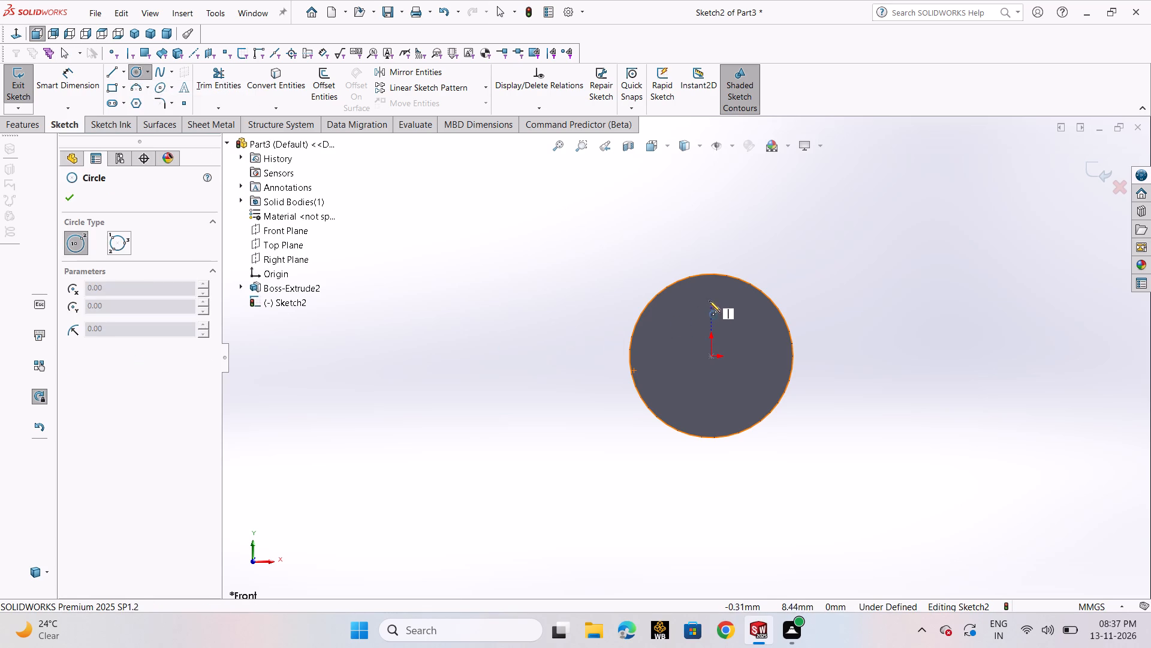
click(709, 301)
click(716, 320)
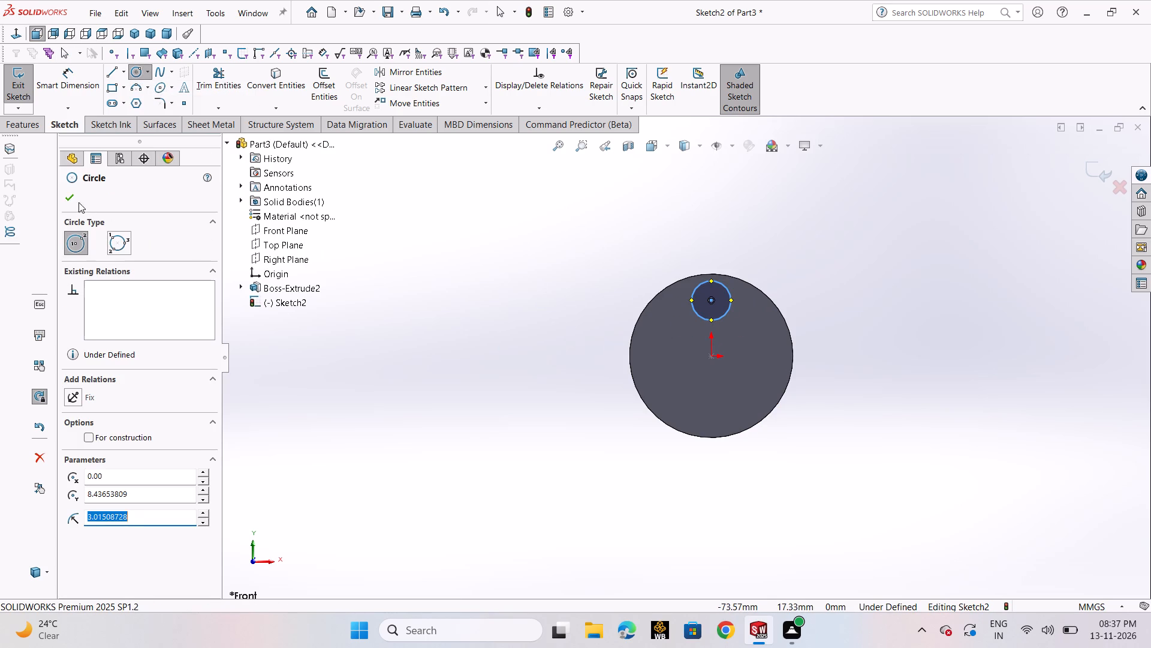
Dimension the small circle's centre 12 mm above the origin.
click(76, 199)
click(67, 93)
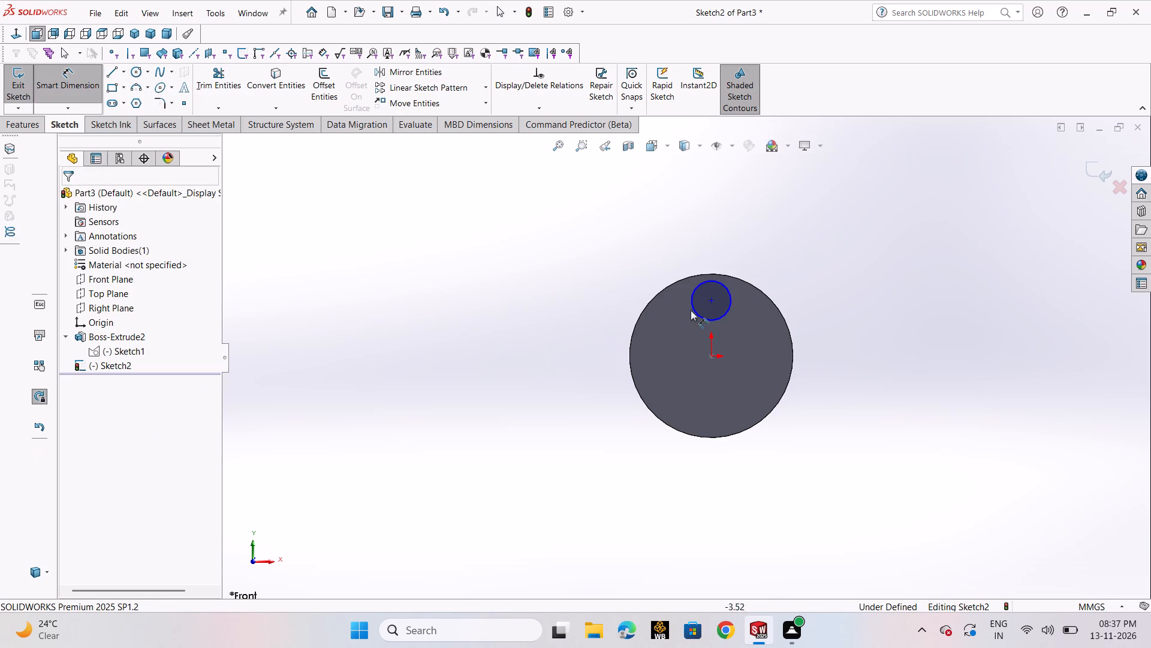
click(712, 299)
click(710, 355)
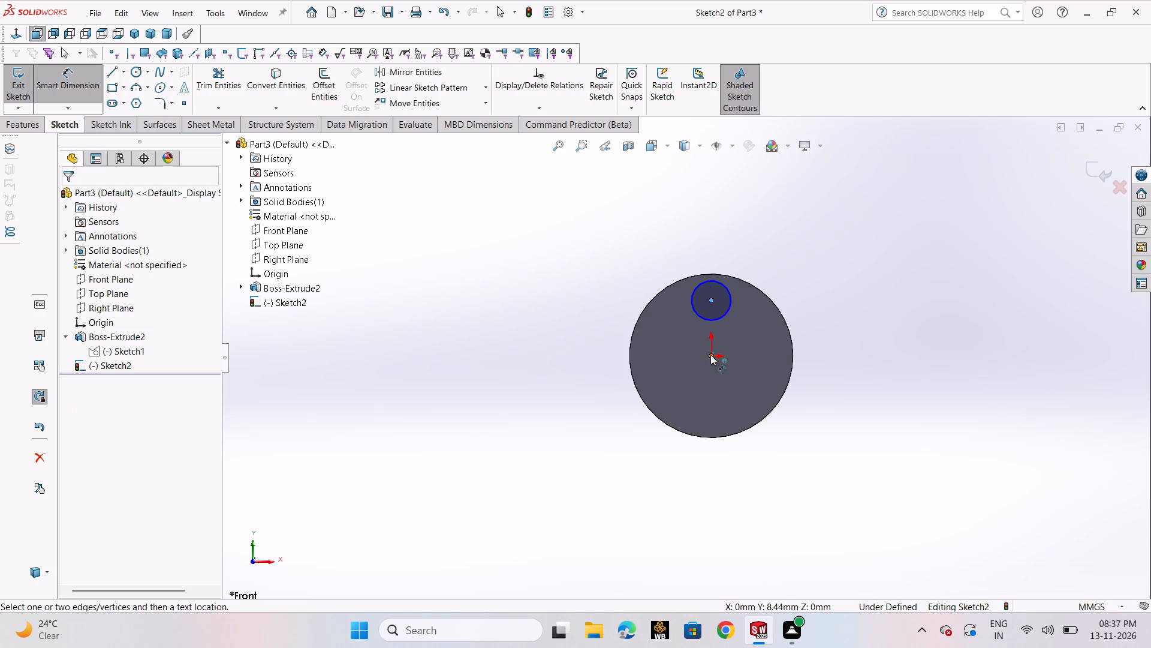
click(486, 342)
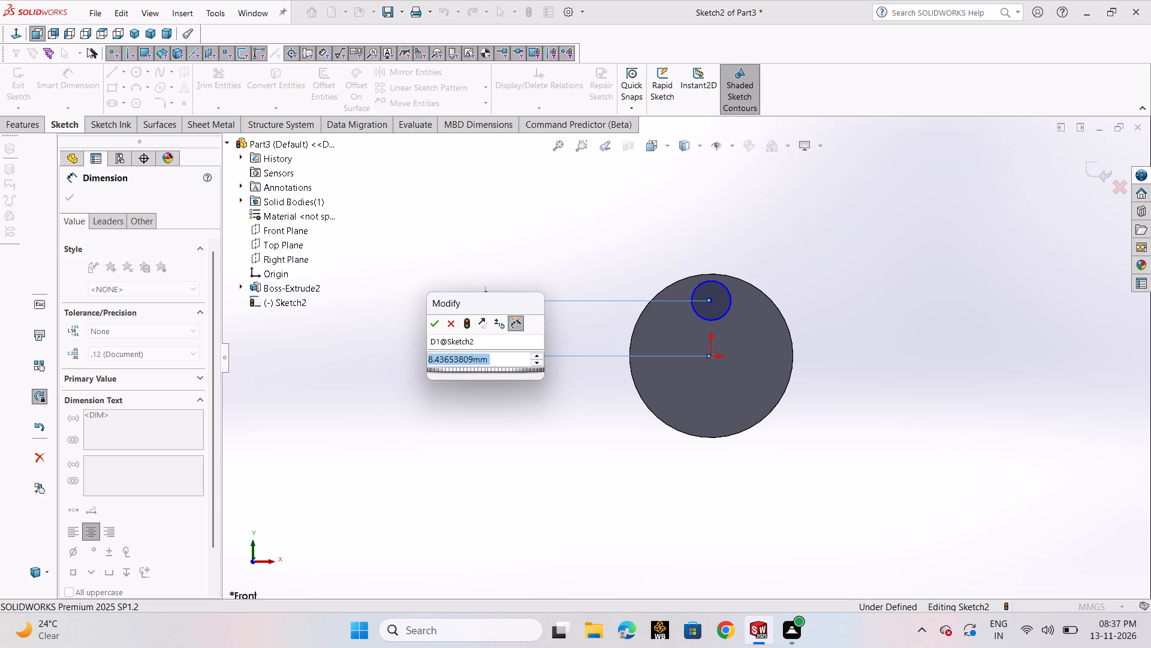
key(6)
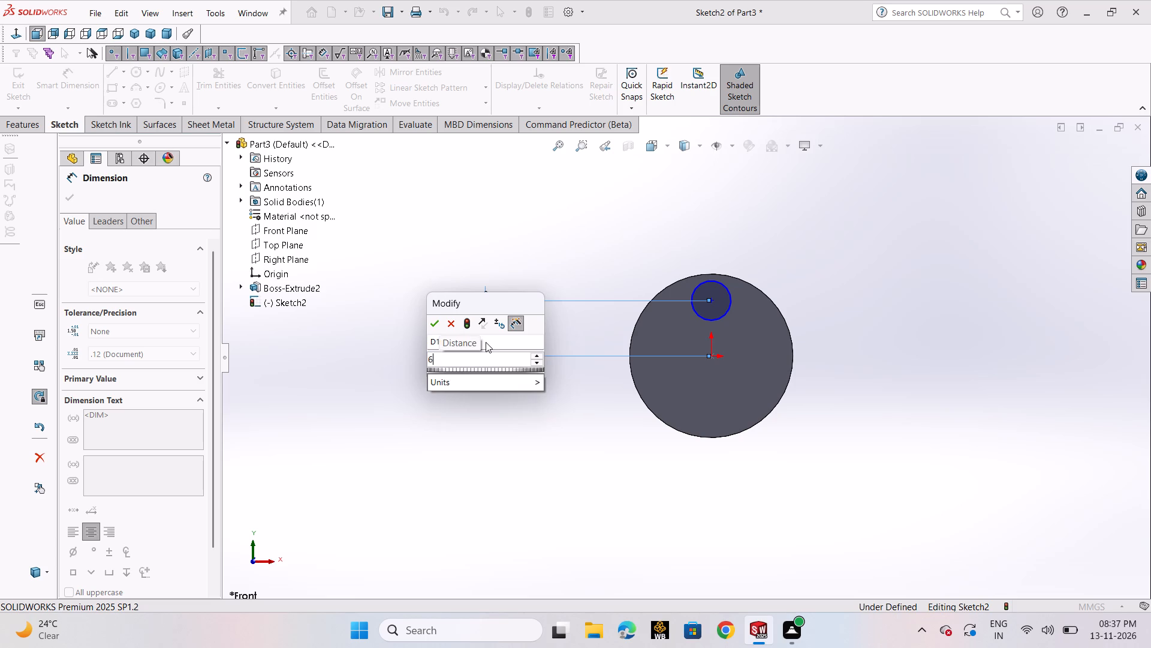
key(BackSpace)
text(12)
key(Return)
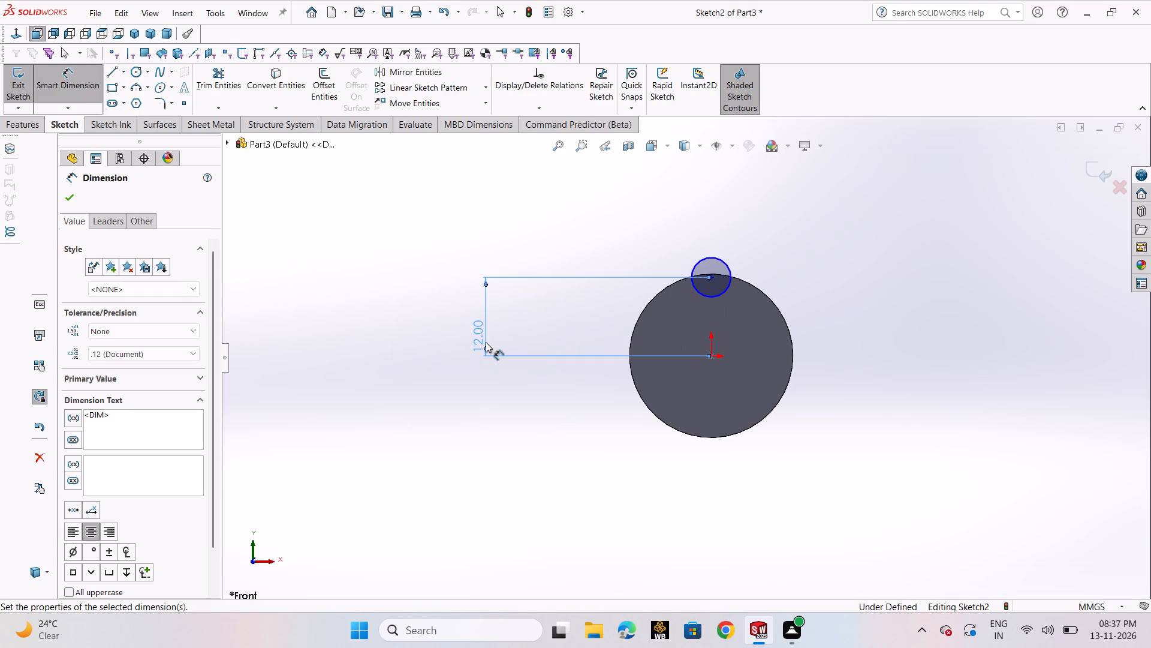
Set the distance between the circle's centre and the origin to 6 mm.
double_click(486, 342)
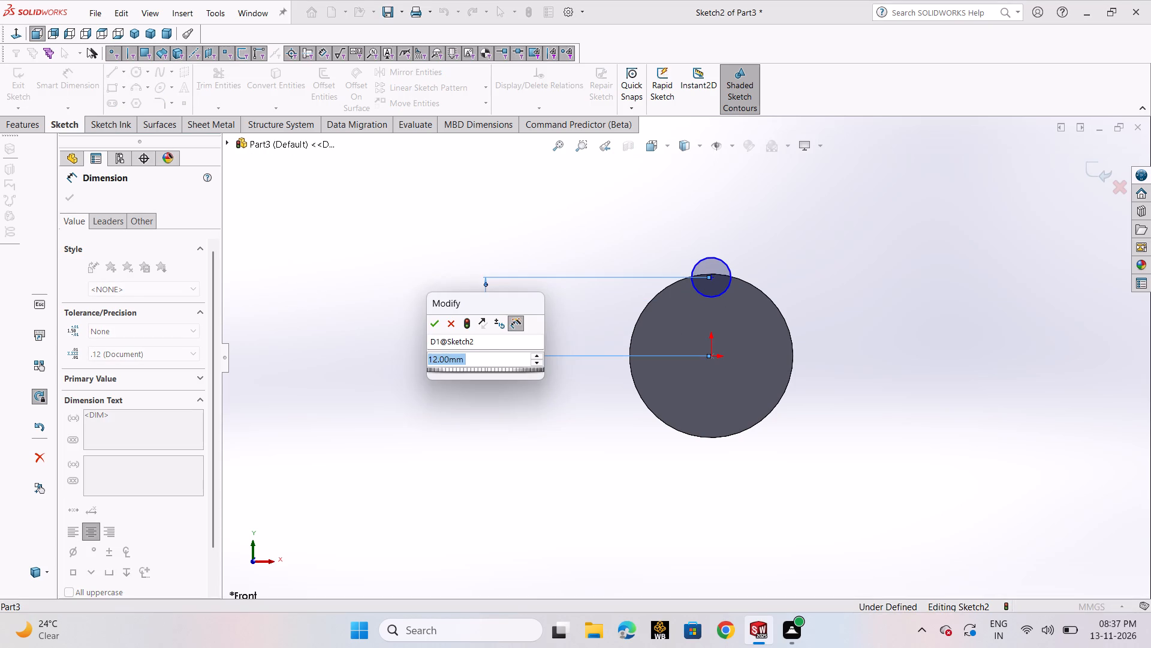
key(6)
key(Return)
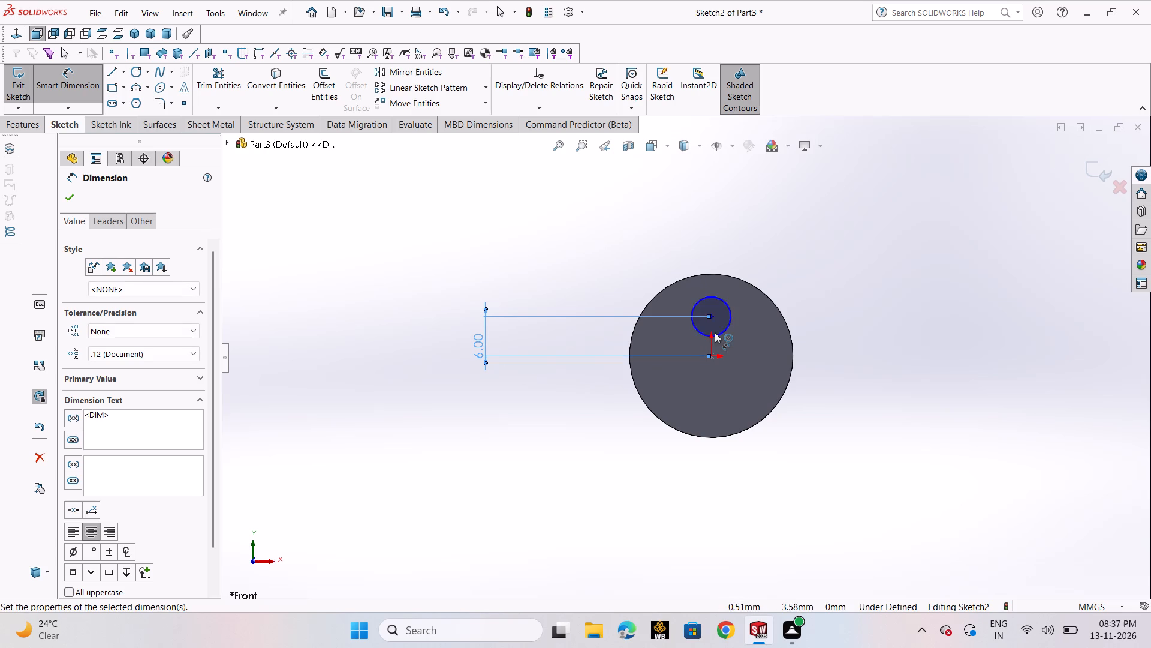
Dimension the small circle's diameter as 13 mm.
click(715, 332)
click(834, 294)
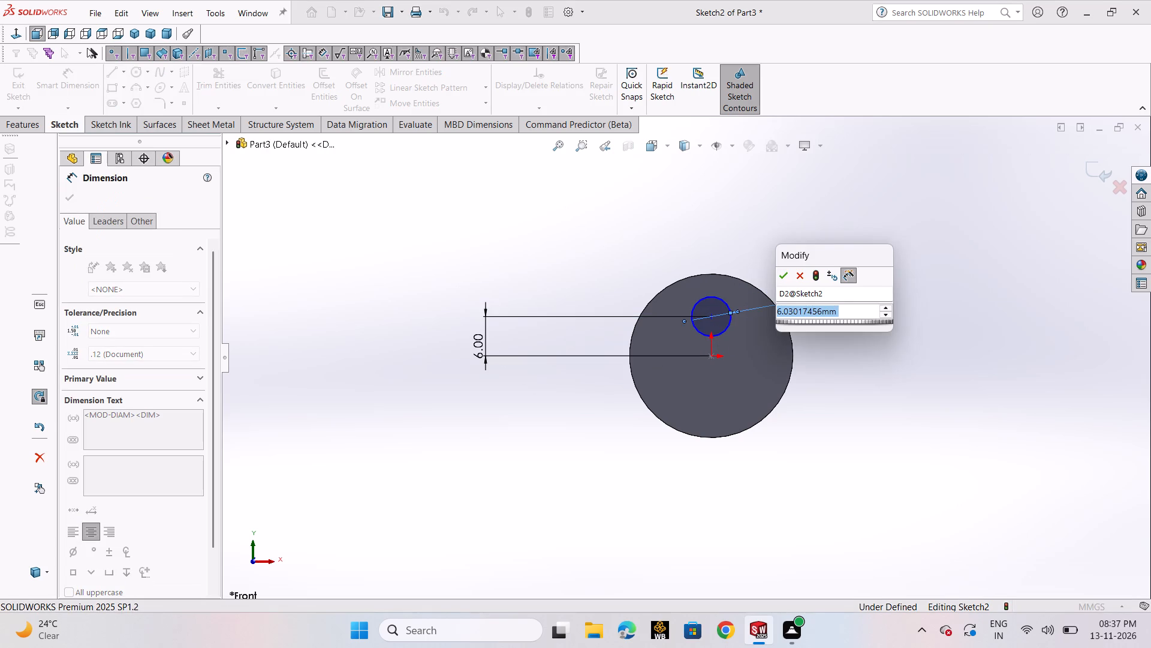
text(13)
key(Return)
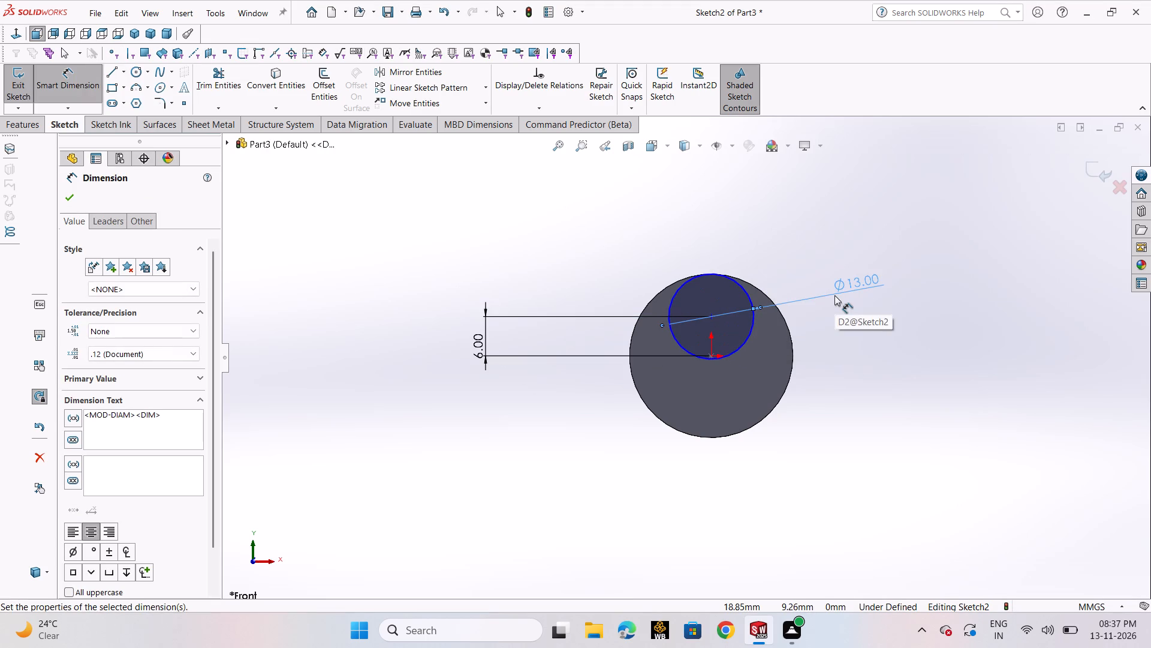
click(65, 200)
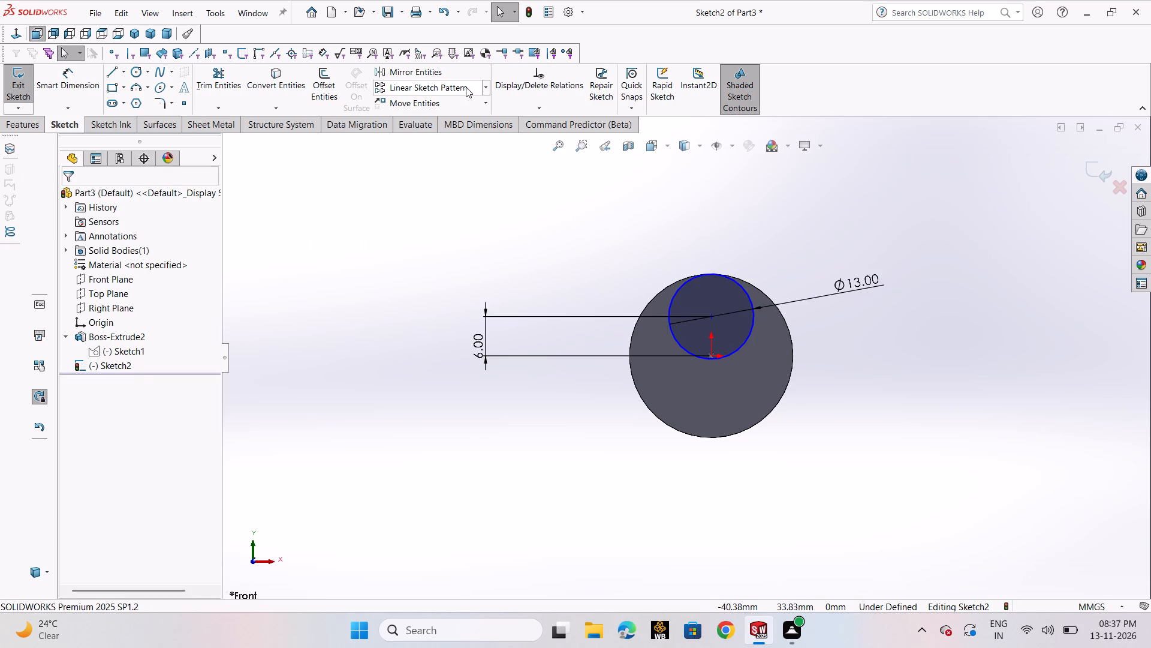
Create a circular sketch pattern of the 13 mm circle with 6 equally spaced instances over 360° around the origin.
click(485, 89)
click(472, 125)
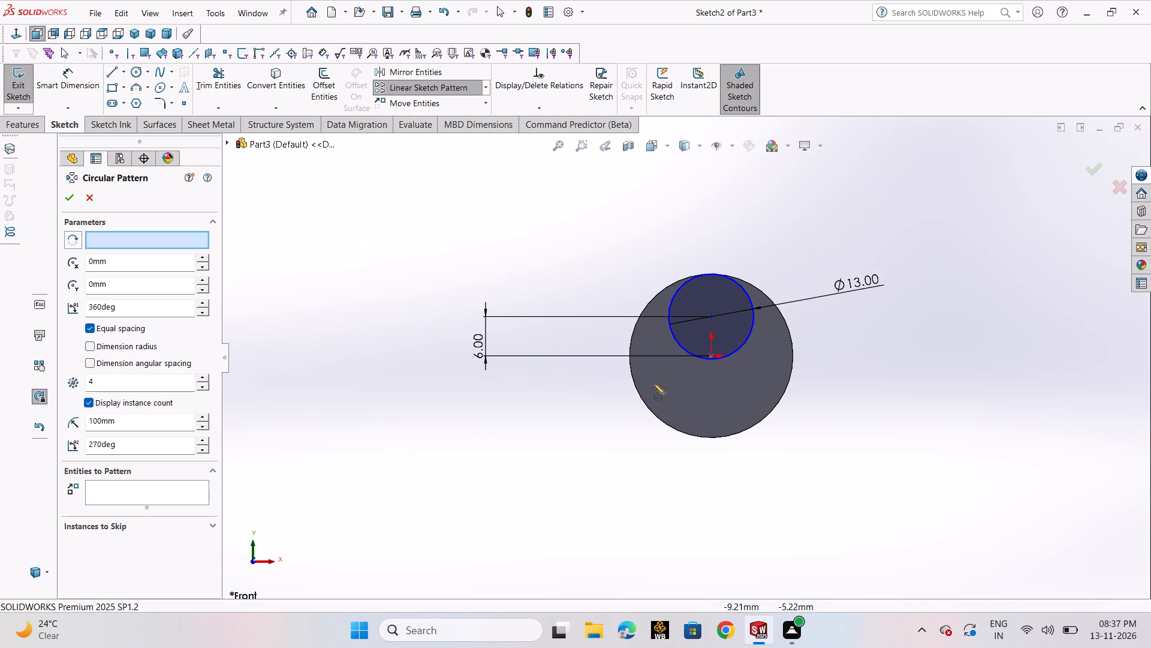
click(679, 346)
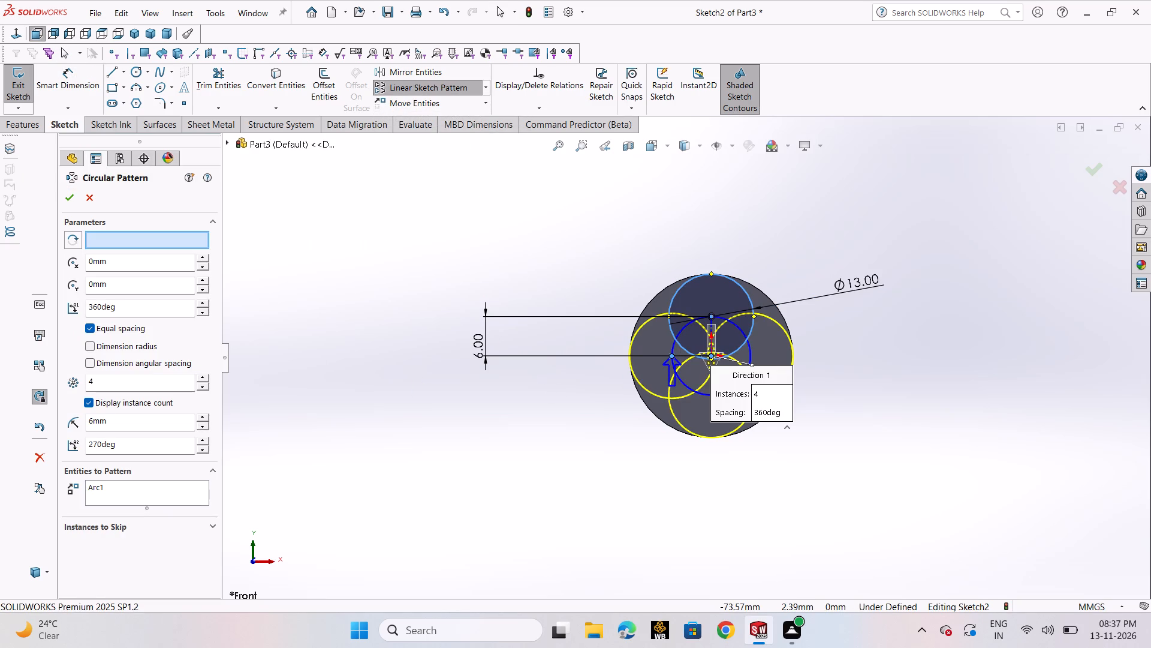
double_click(138, 382)
key(6)
key(Return)
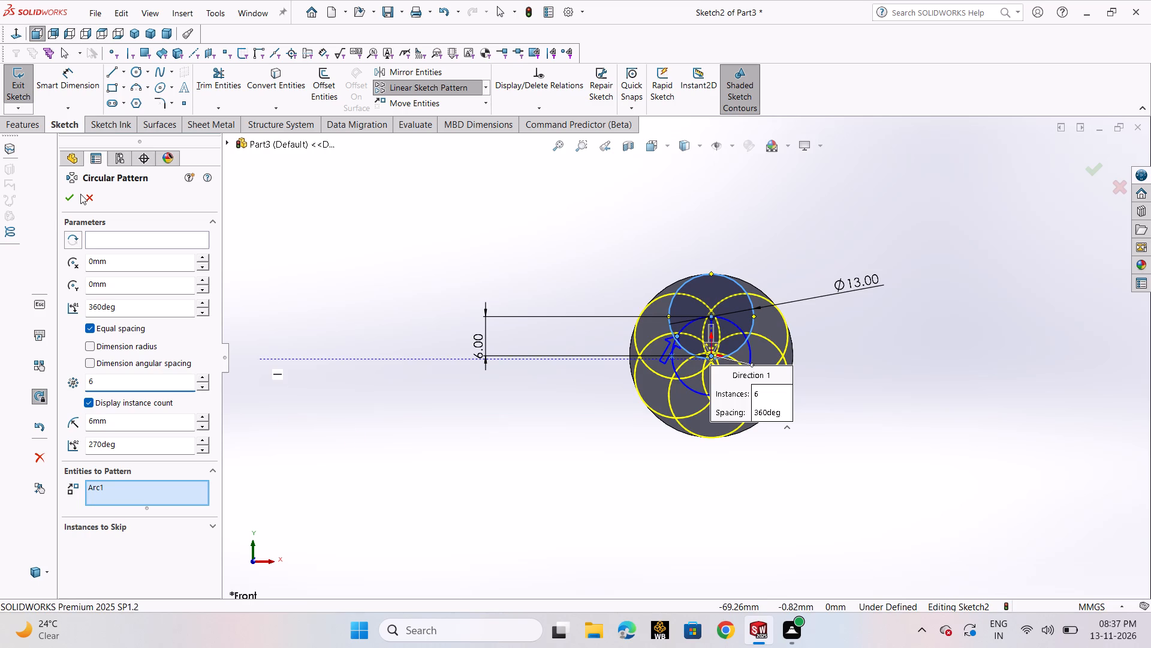
click(65, 200)
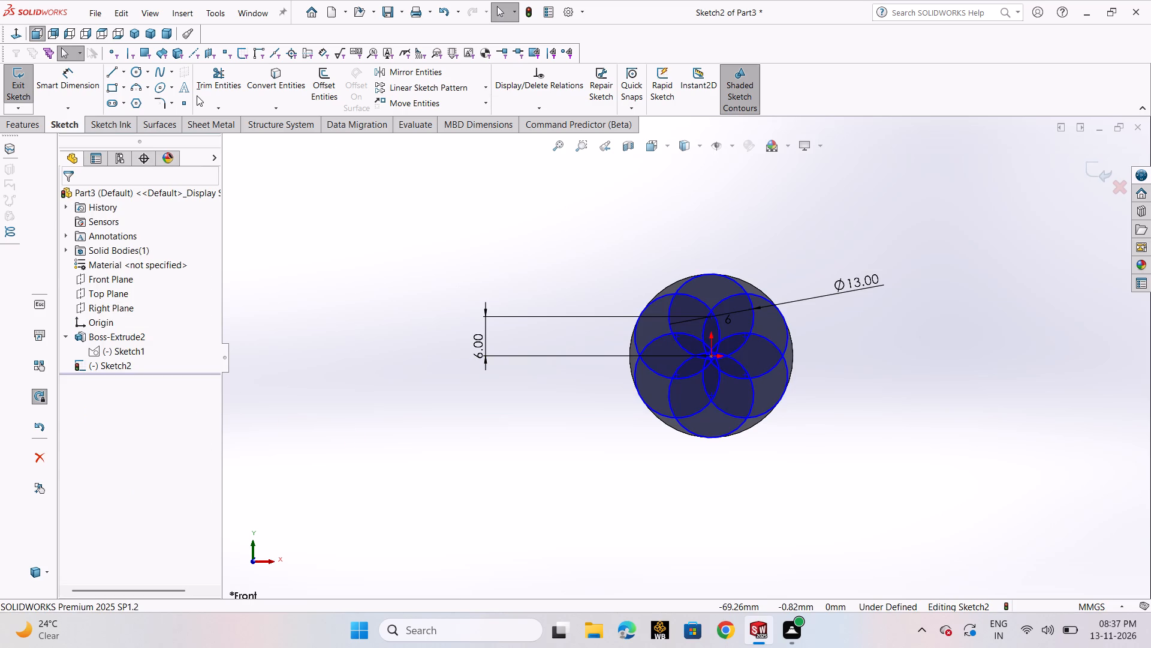
Power trim the overlapping inner arcs of the six patterned circles, keeping the outer six-lobed outline.
click(200, 95)
scroll(764, 399, down, 3)
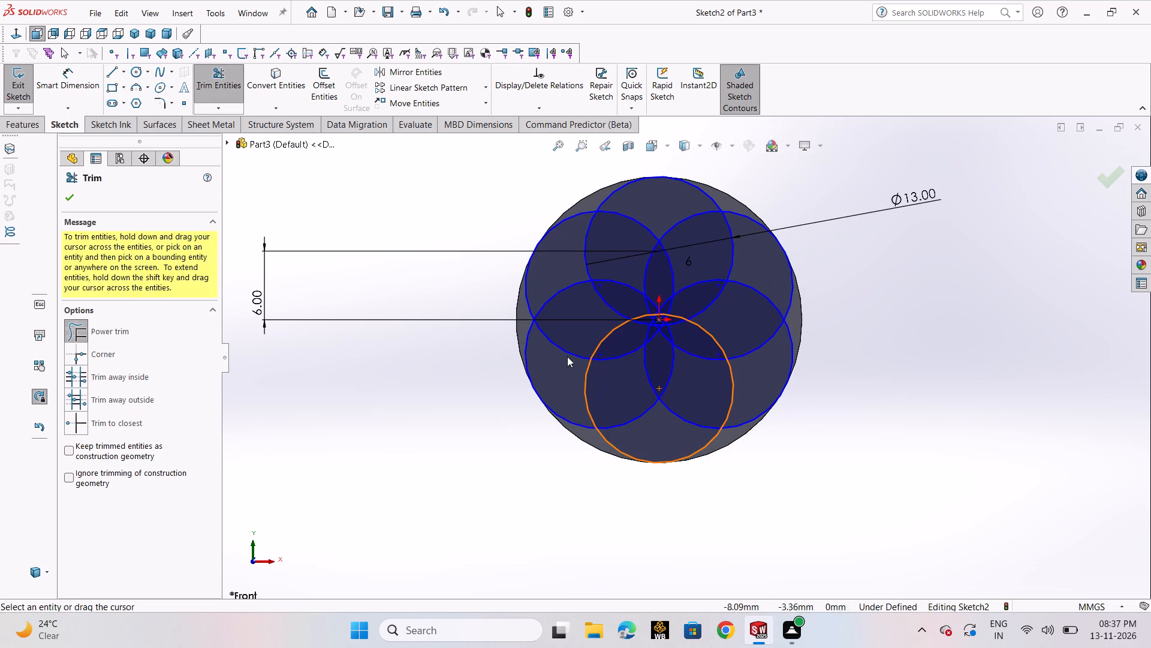
drag(704, 265, 601, 265)
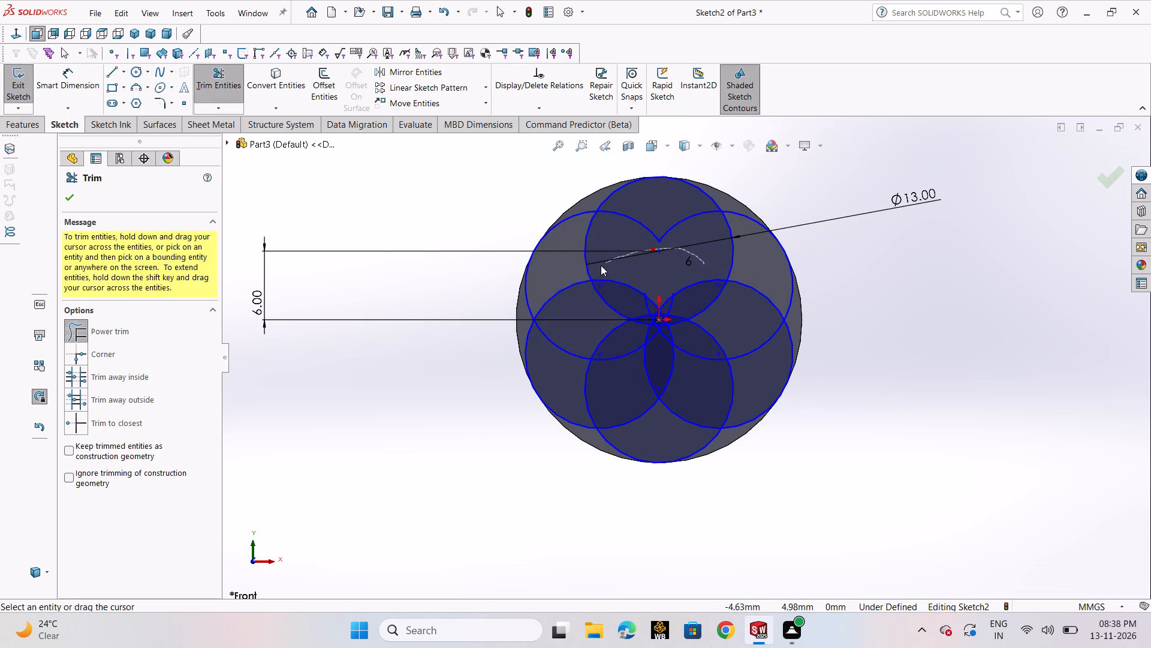
drag(601, 265, 677, 238)
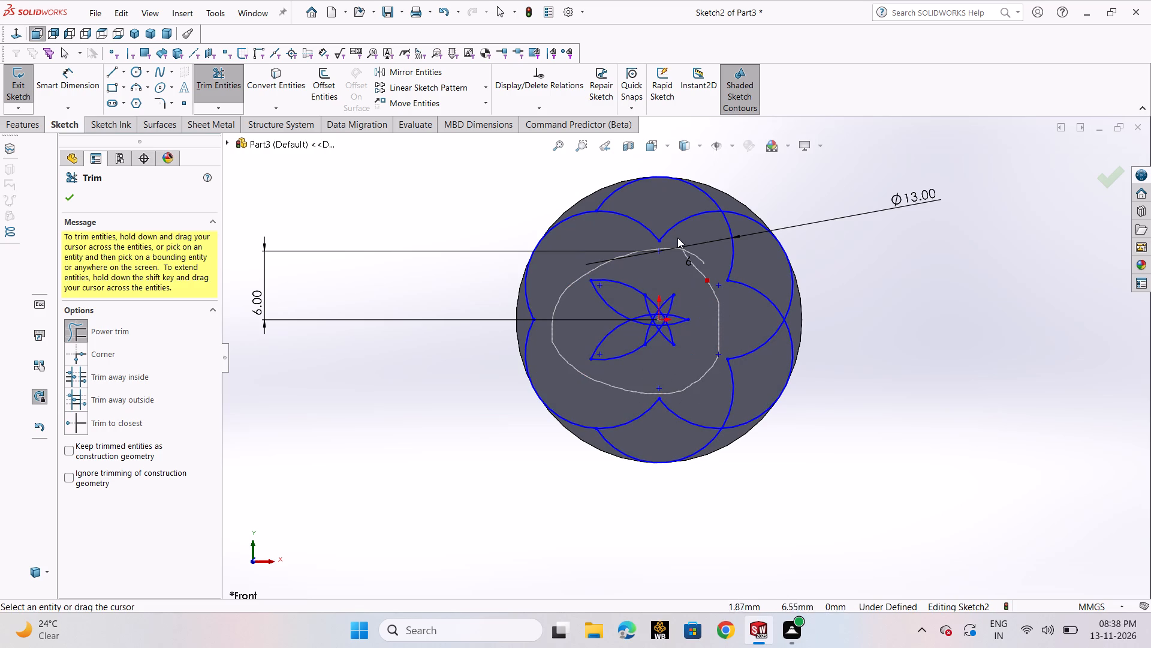
drag(677, 238, 740, 359)
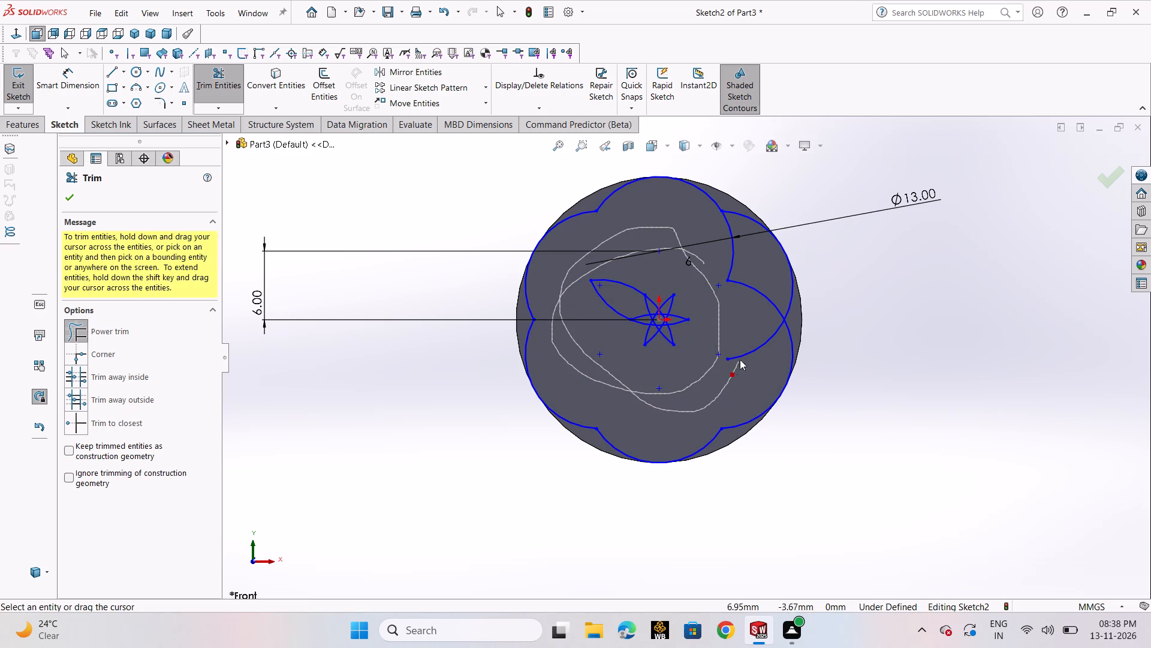
drag(740, 359, 668, 353)
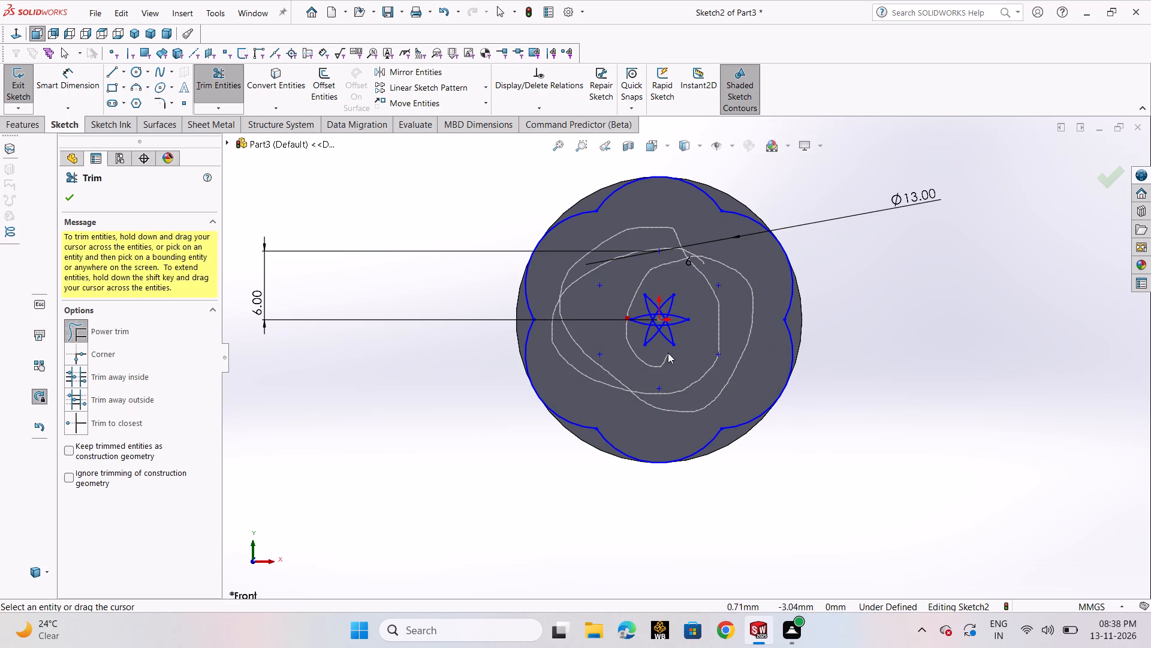
drag(668, 353, 661, 344)
Trim away the remaining small star-shaped arc segments around the origin, and exit the sketch.
scroll(668, 323, down, 1)
scroll(668, 323, up, 1)
scroll(668, 323, down, 8)
drag(675, 294, 612, 313)
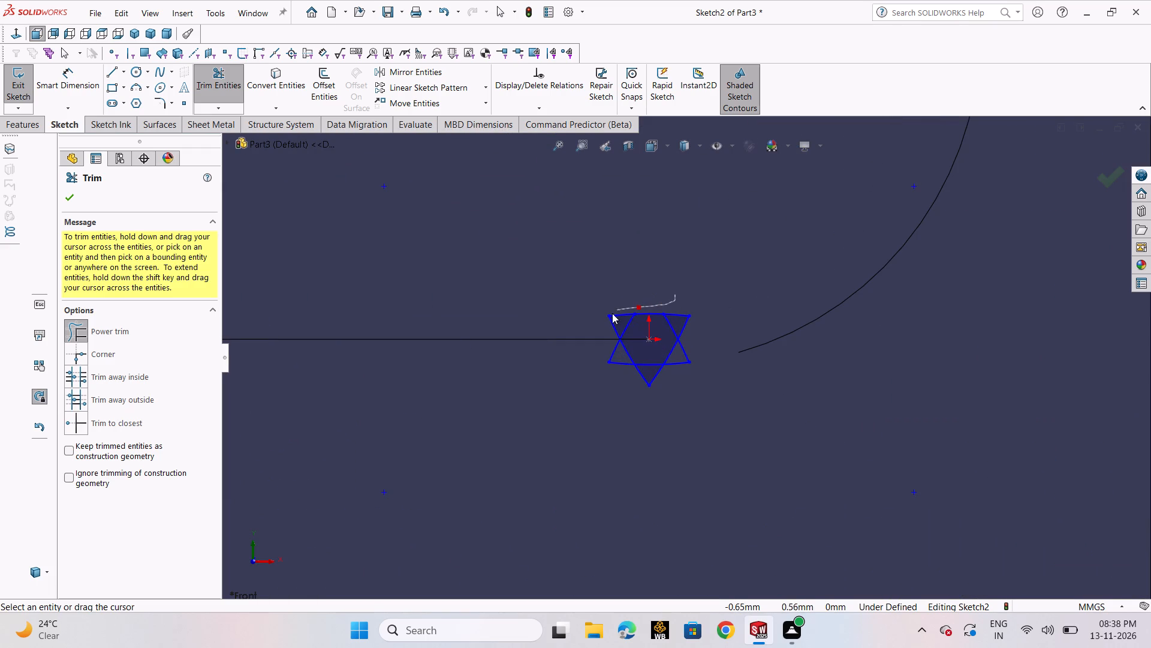
drag(612, 313, 625, 343)
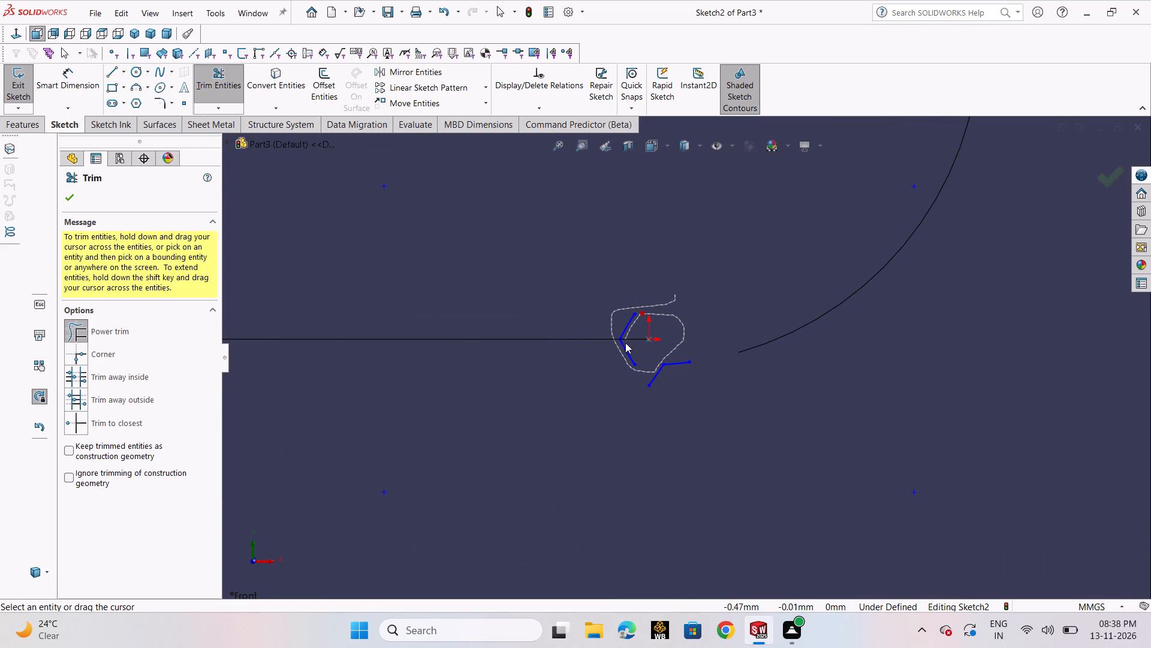
drag(625, 343, 619, 327)
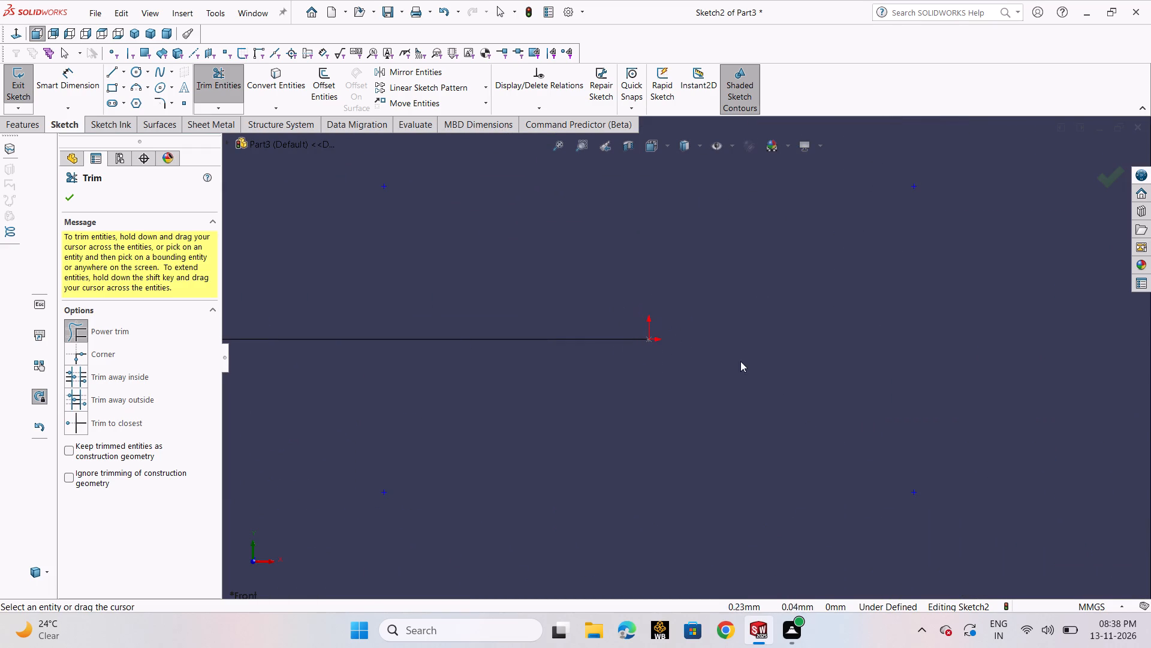
scroll(787, 376, up, 9)
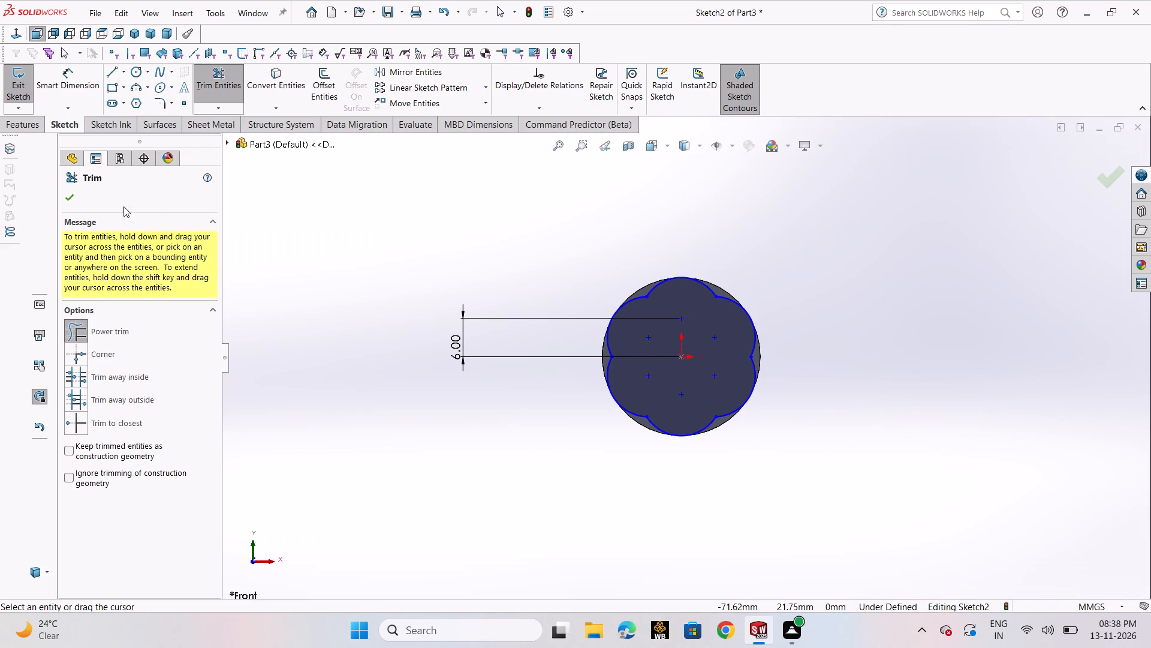
click(70, 200)
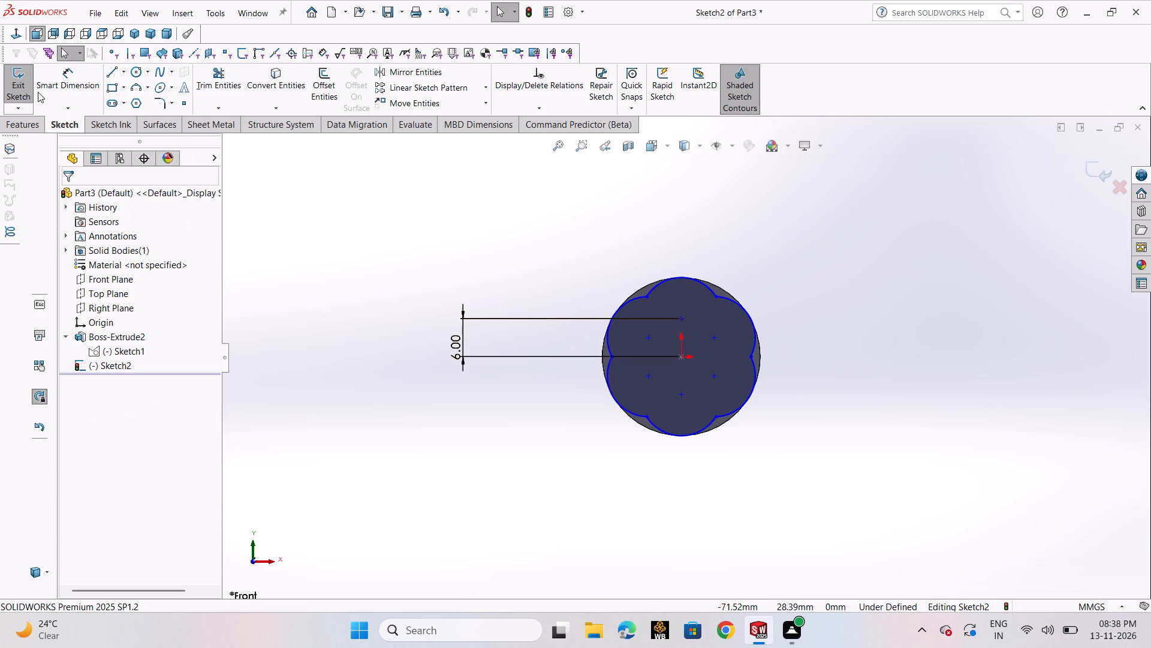
click(20, 88)
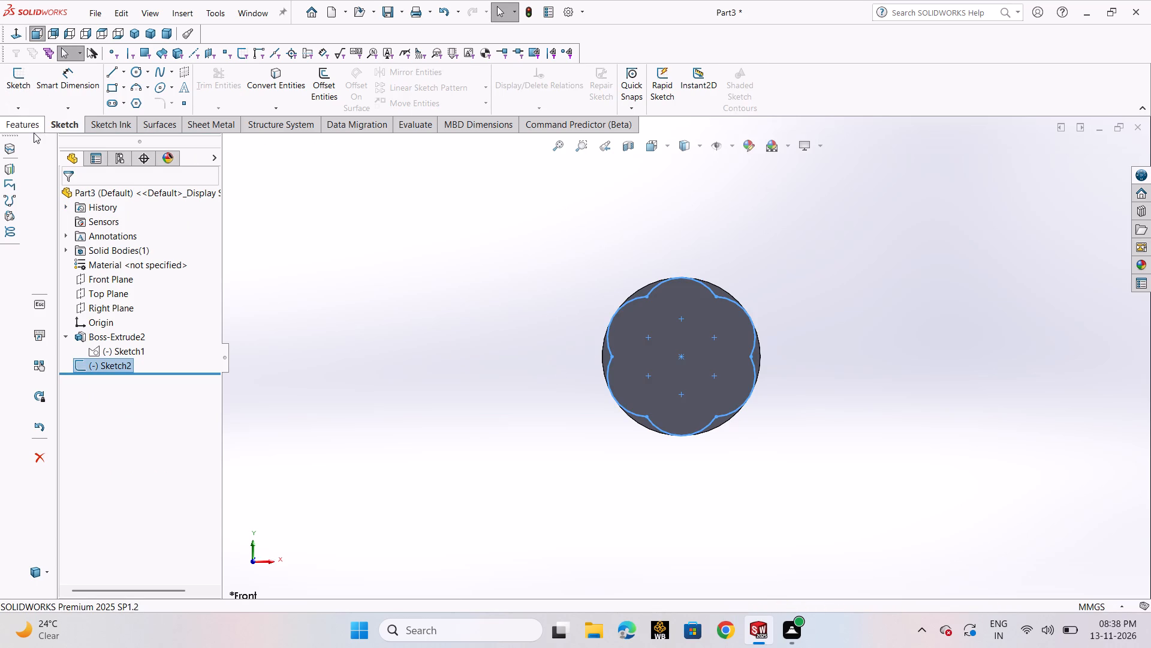
Cut-extrude the flower sketch 100 mm blind with the side to cut flipped, removing the material outside the profile.
click(26, 125)
click(213, 93)
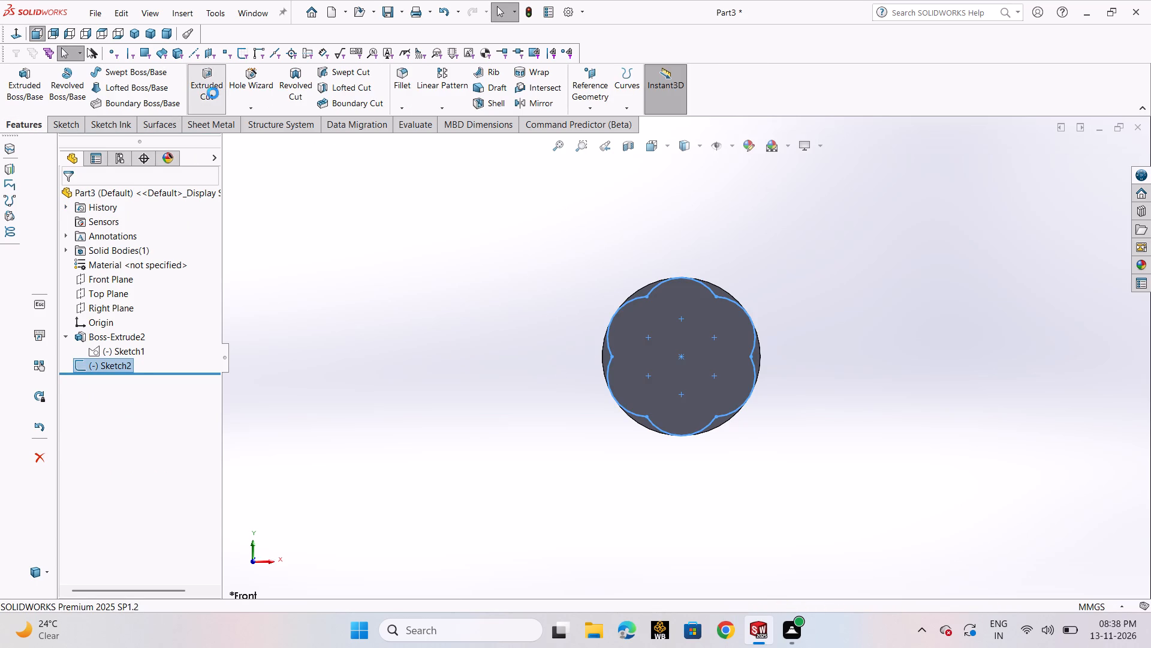
middle_drag(752, 307, 745, 319)
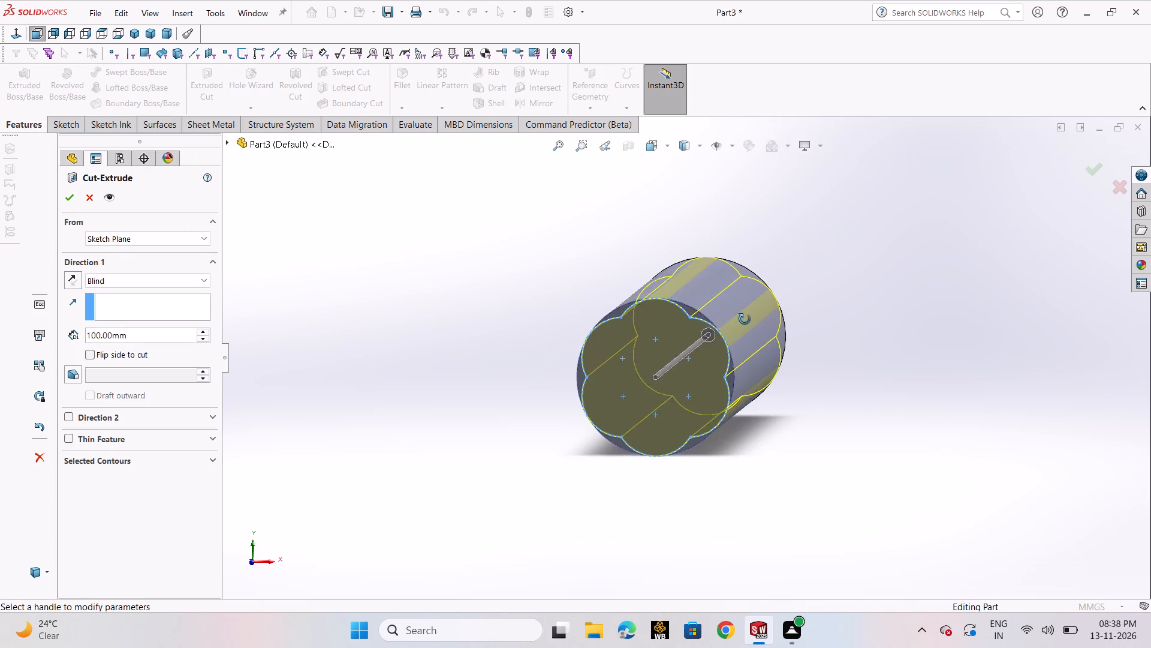
middle_drag(745, 319, 744, 316)
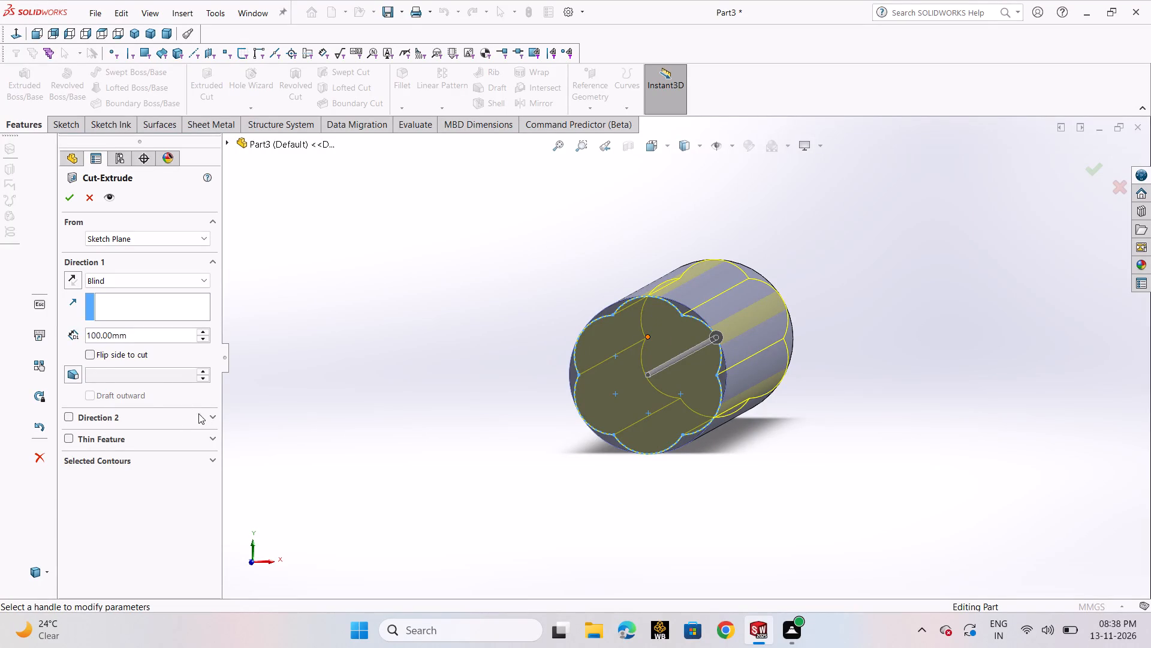
click(87, 356)
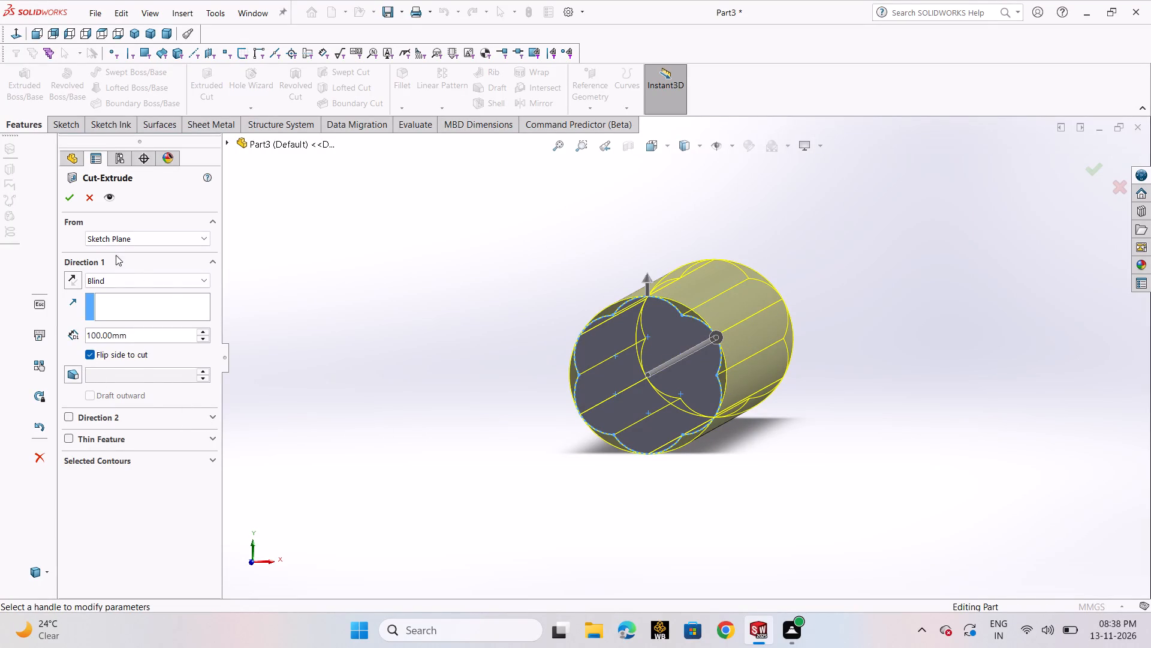
click(76, 206)
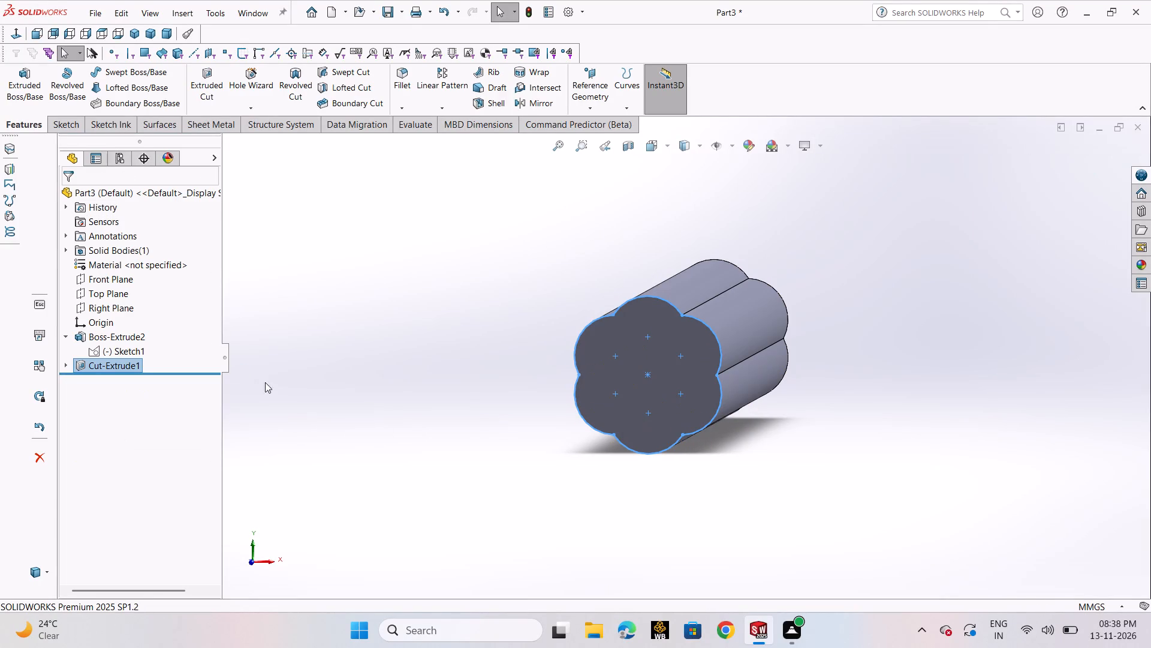
click(302, 392)
Open Sketch2 under Cut-Extrude1 for editing.
scroll(775, 472, up, 1)
middle_drag(776, 443, 747, 461)
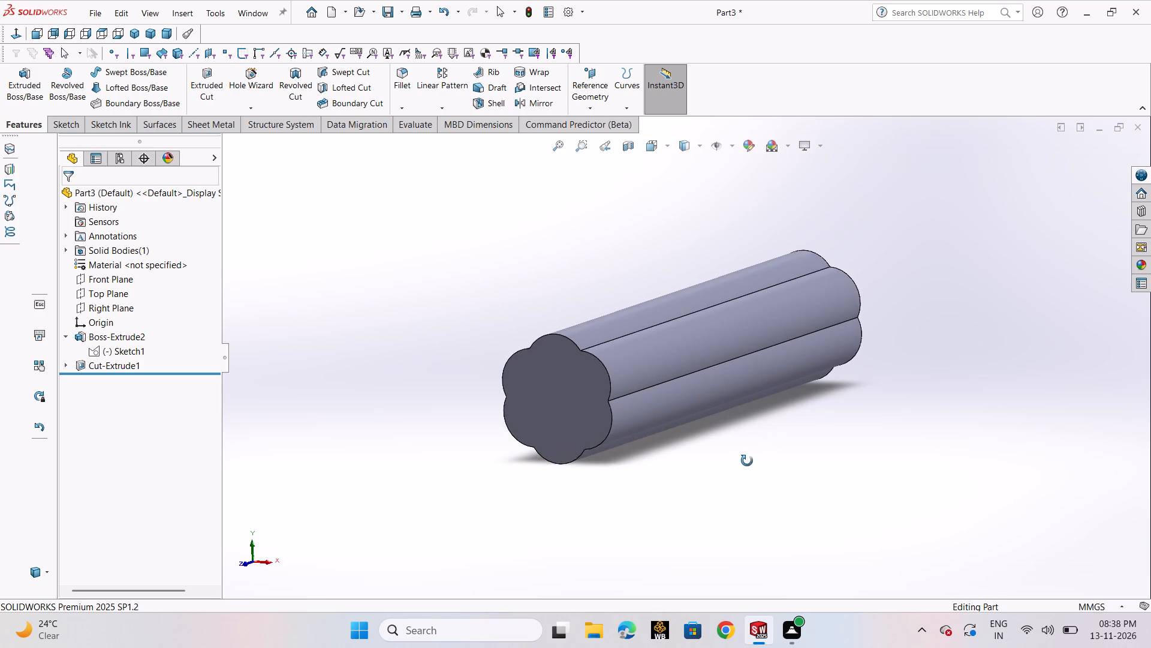
middle_drag(747, 461, 770, 431)
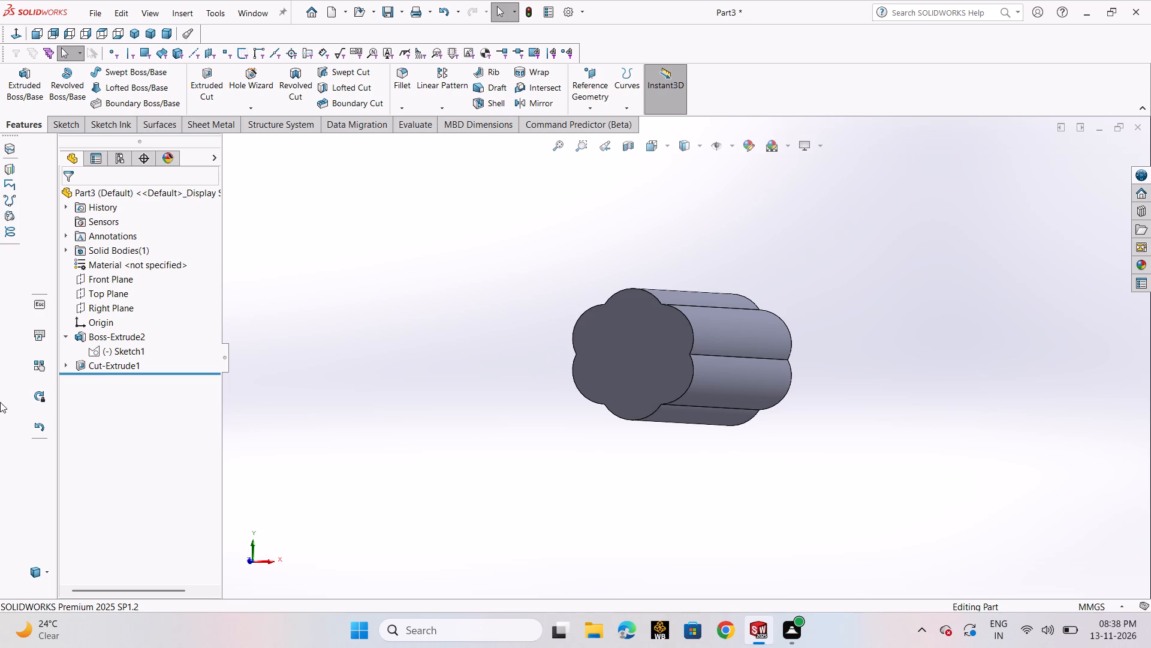
click(64, 365)
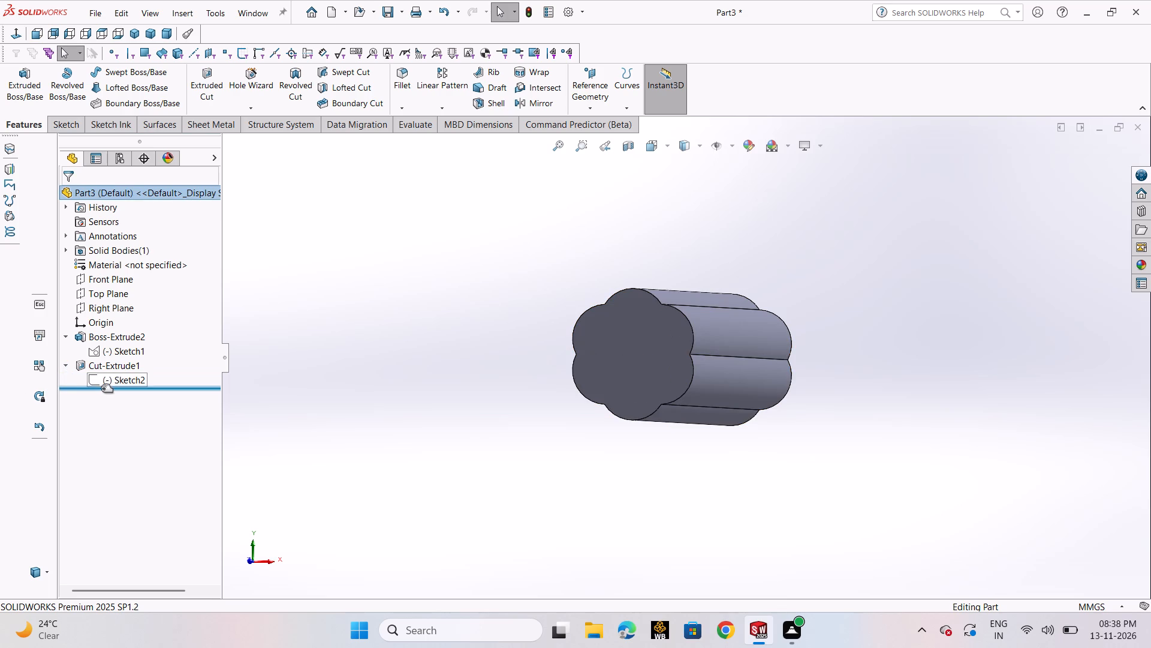
click(115, 381)
click(132, 341)
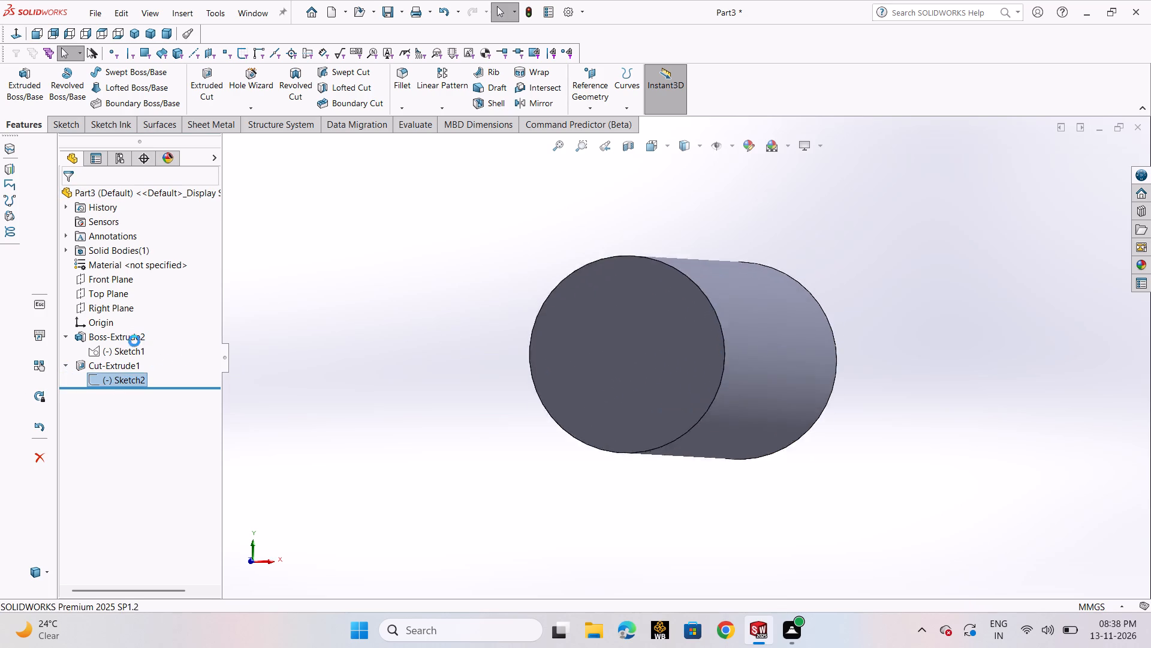
scroll(580, 400, up, 5)
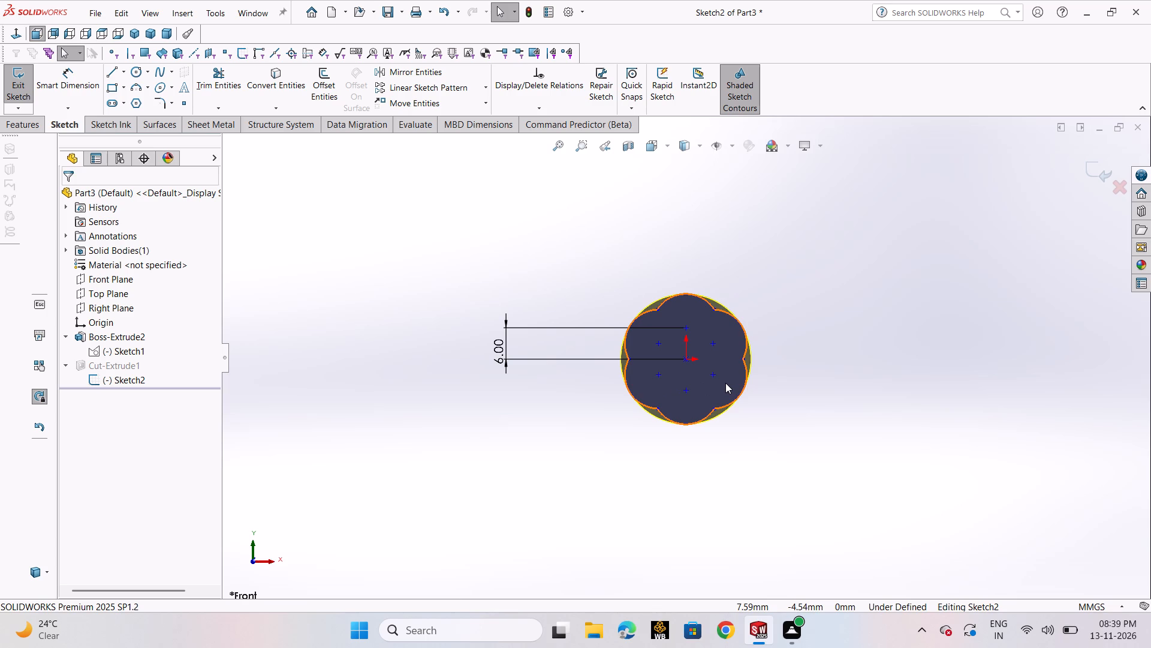
Leave the open flower sketch unchanged and delete the Cut-Extrude1 feature, keeping its sketch.
click(842, 364)
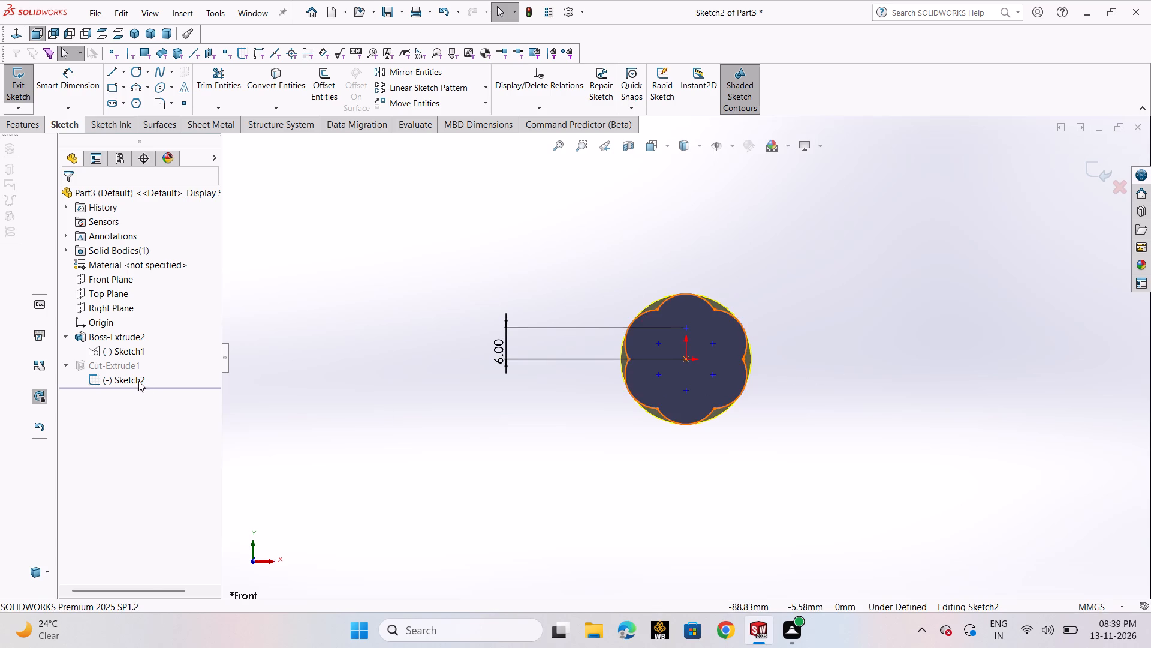
click(1097, 166)
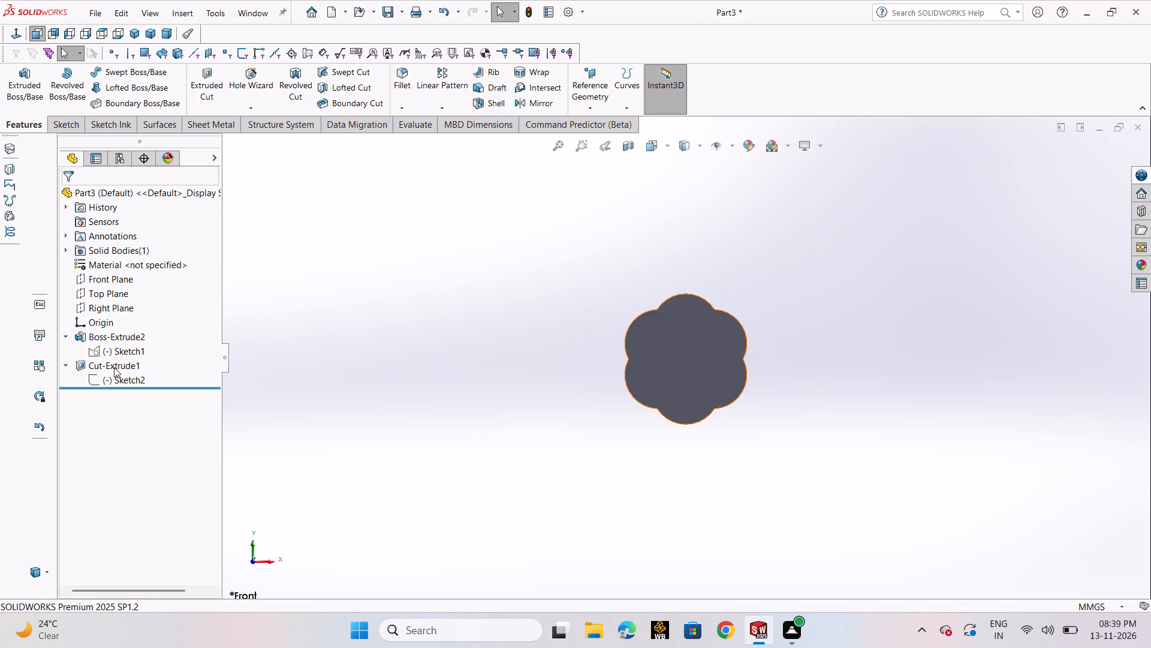
click(114, 367)
right_click(115, 367)
click(155, 431)
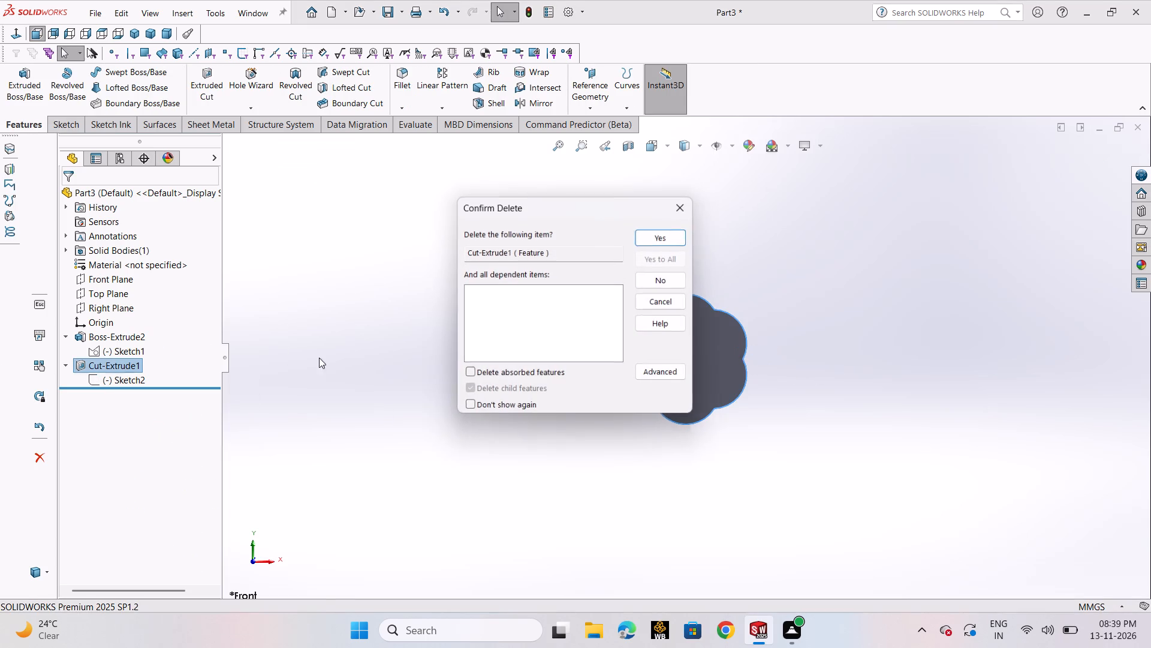
click(650, 237)
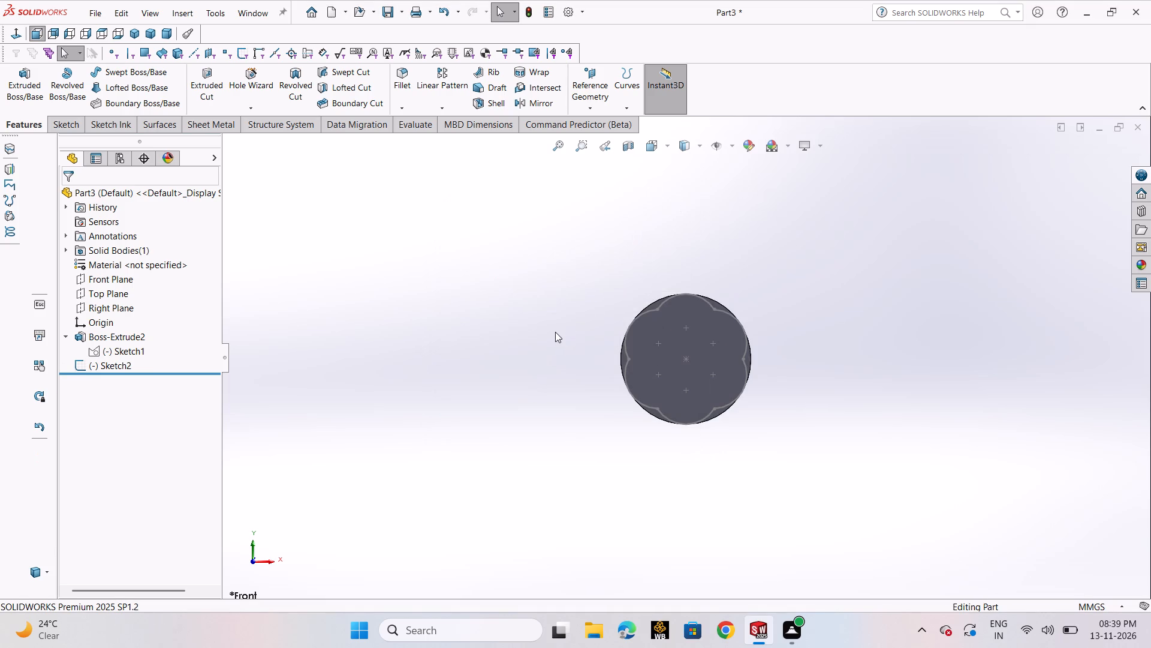
click(555, 331)
Delete the leftover flower profile sketch, Sketch2.
click(98, 366)
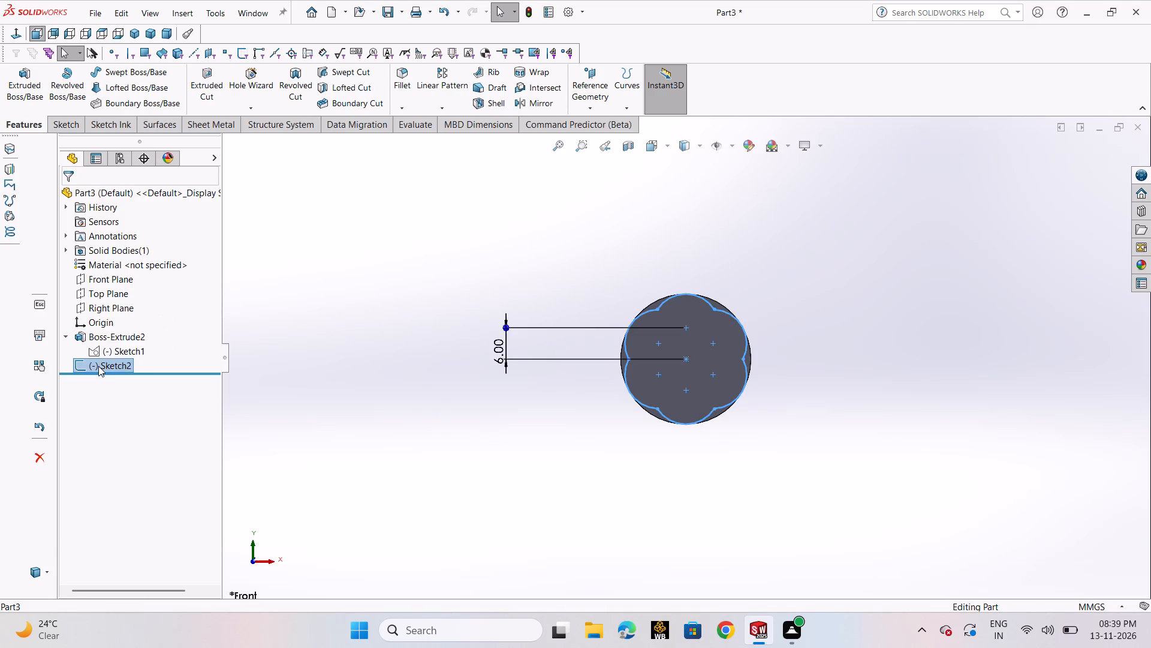
right_click(98, 366)
click(138, 448)
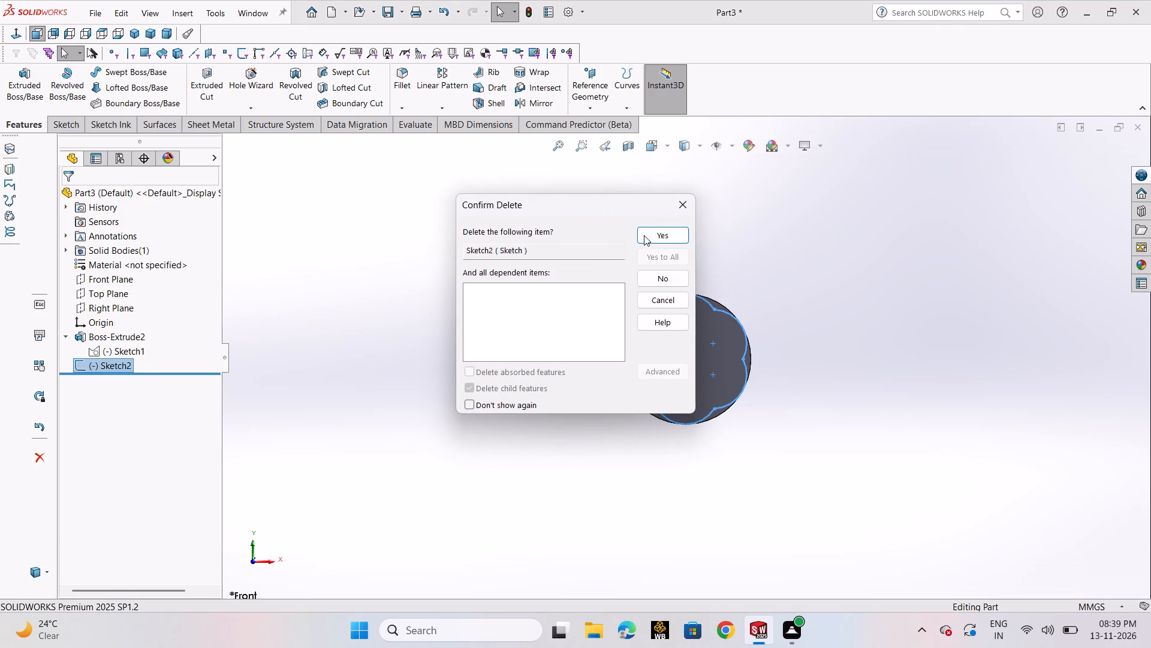
click(649, 232)
Start a sketch on the cylinder's front end face and draw a circle of about 3.9 mm radius centred on the edge's top point.
scroll(782, 368, down, 2)
scroll(782, 368, up, 3)
scroll(782, 372, down, 1)
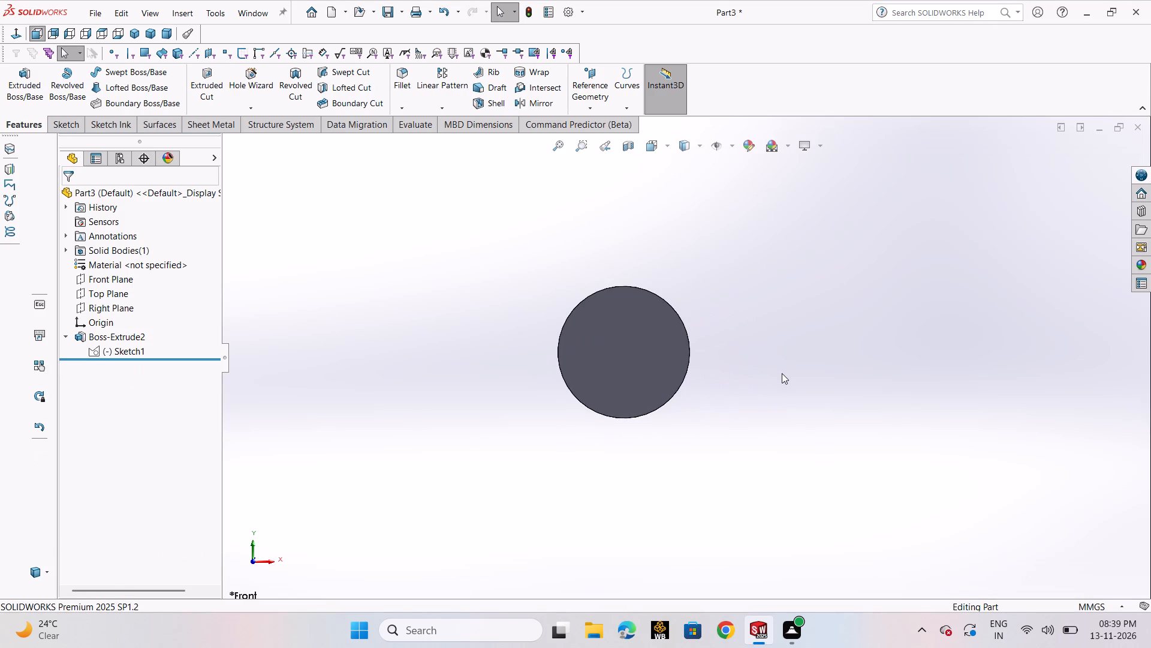
middle_drag(743, 449, 717, 457)
click(553, 363)
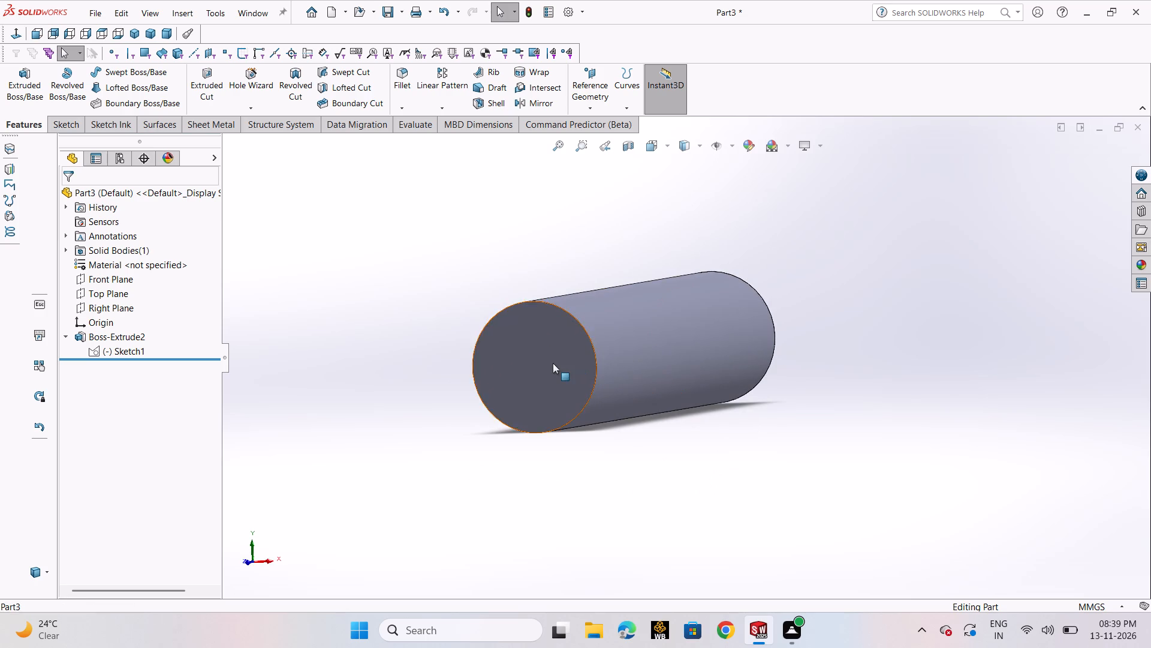
click(622, 326)
scroll(623, 329, up, 1)
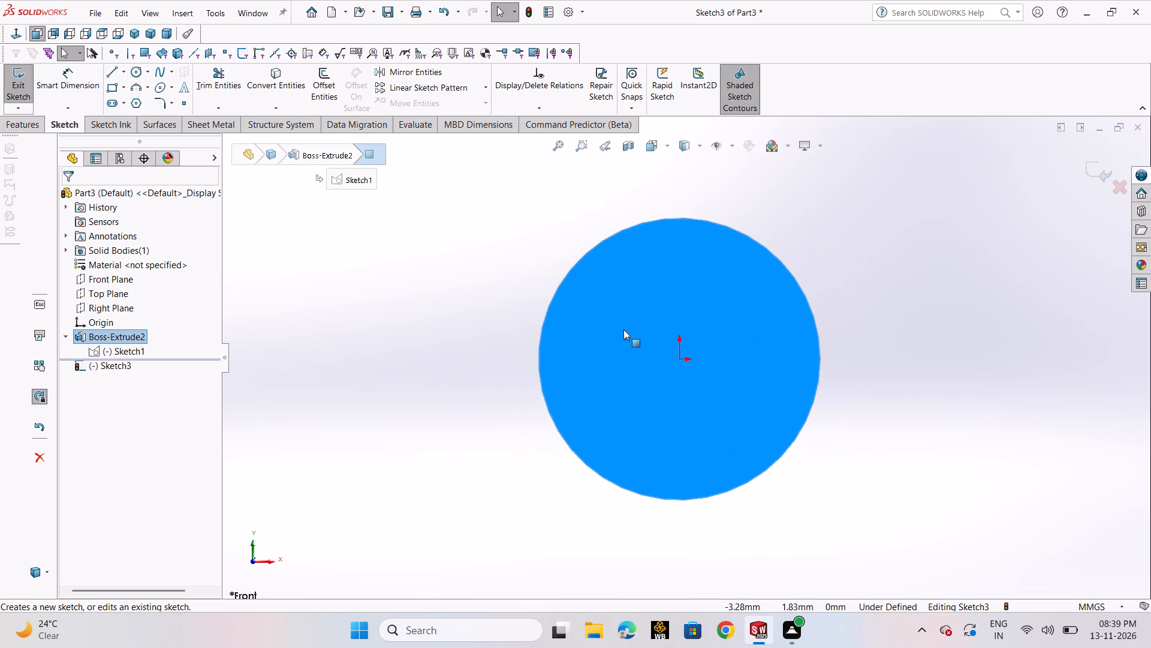
scroll(623, 329, up, 3)
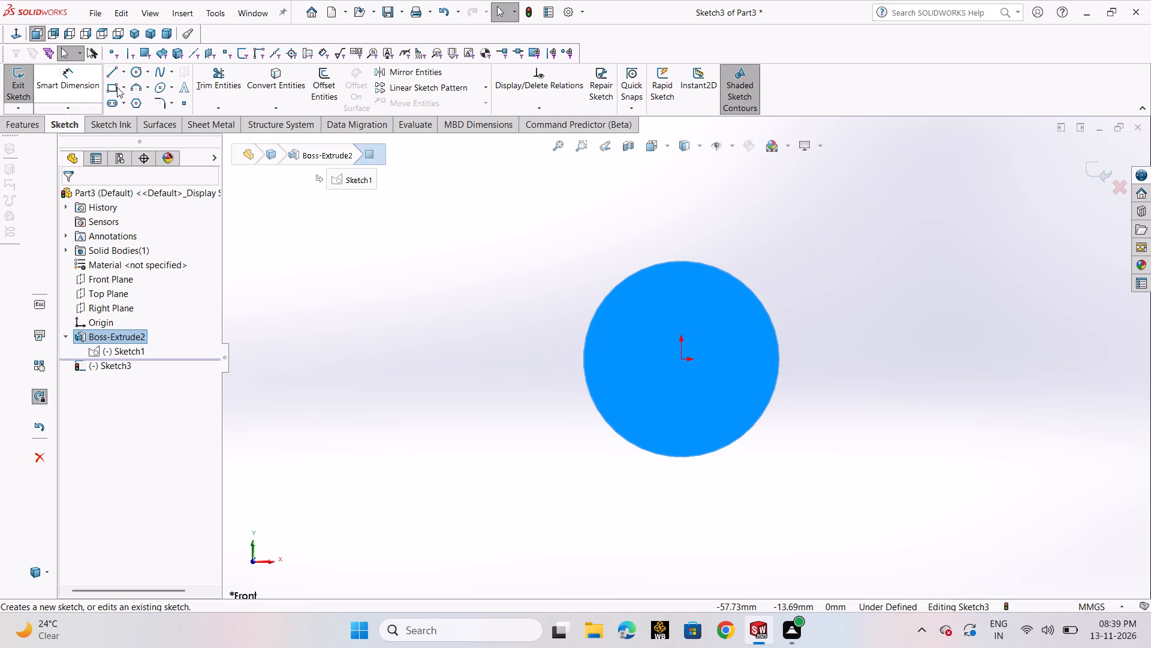
click(137, 71)
click(141, 91)
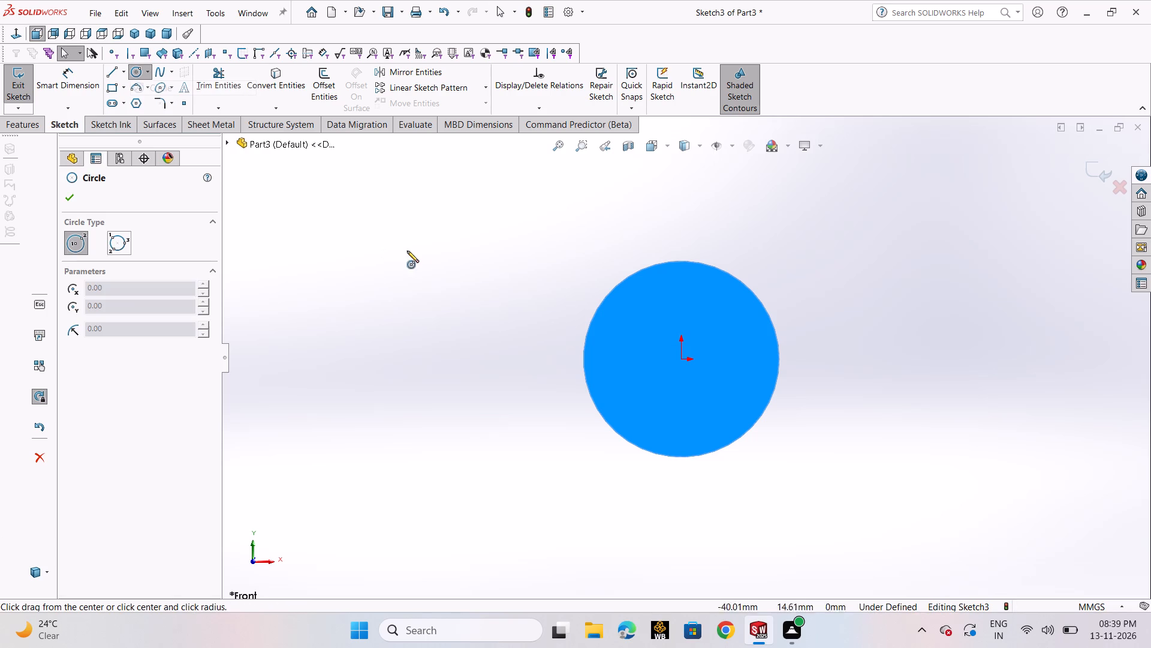
click(682, 262)
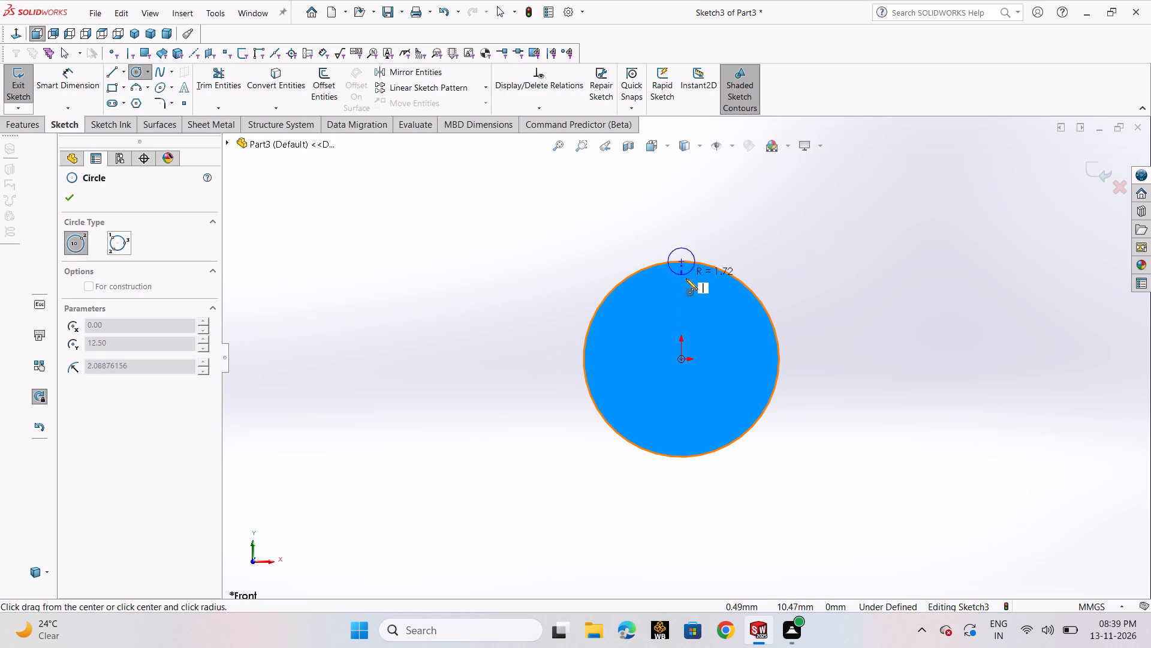
click(688, 291)
right_click(688, 291)
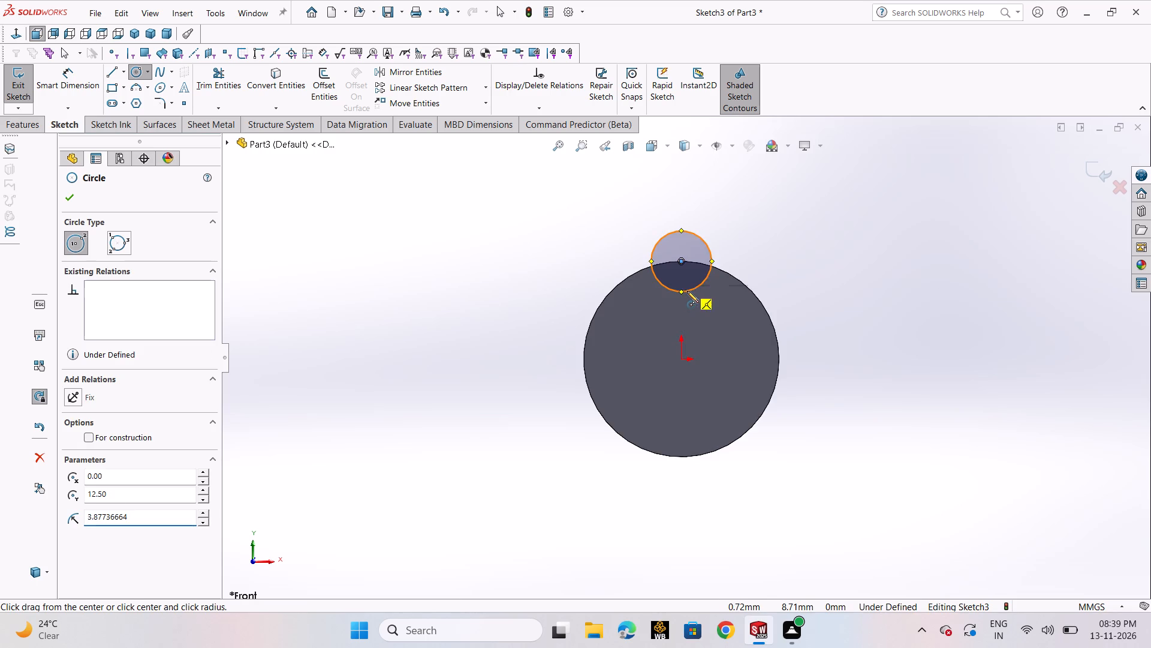
click(702, 298)
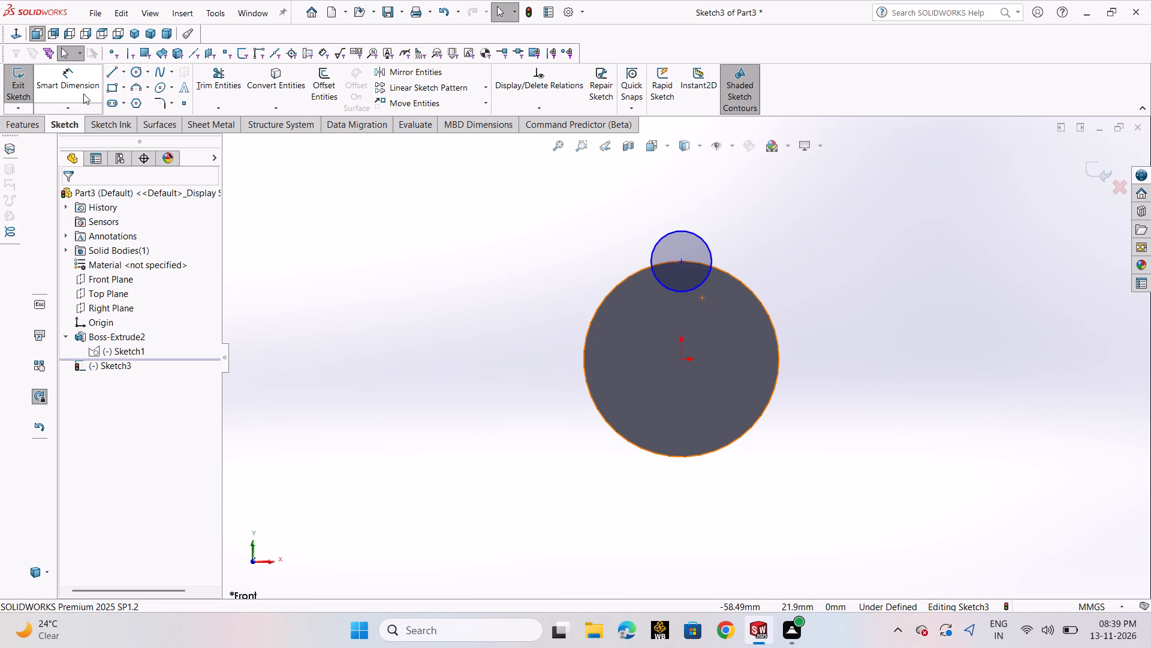
Dimension the small circle's diameter as 13 mm.
click(83, 93)
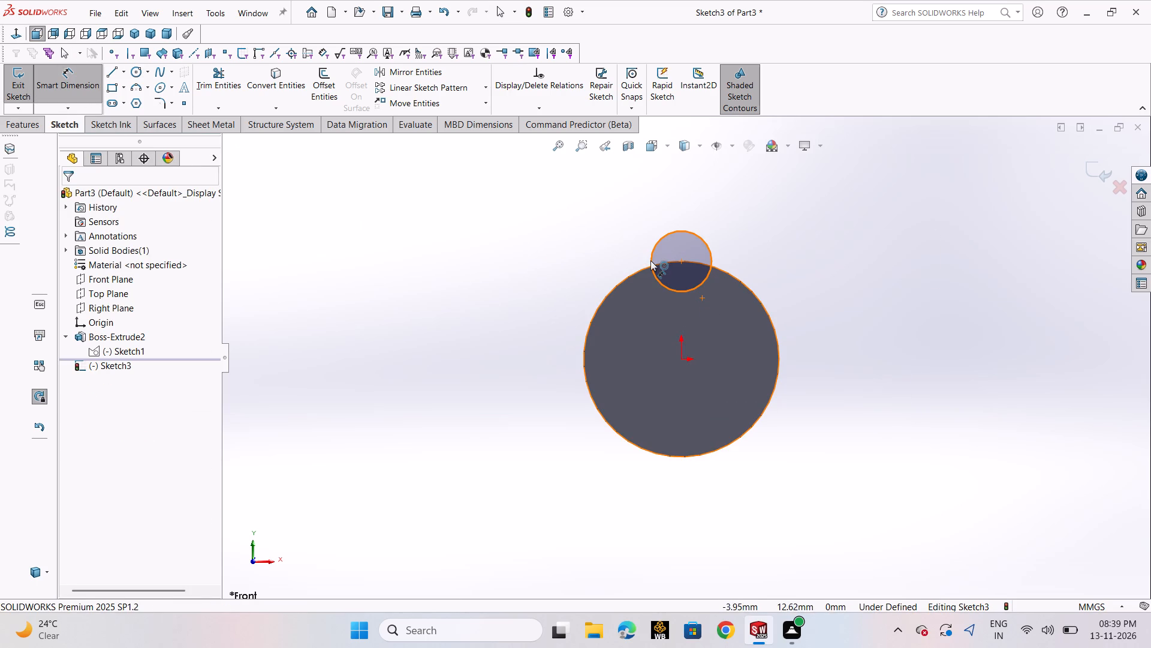
click(650, 260)
click(550, 262)
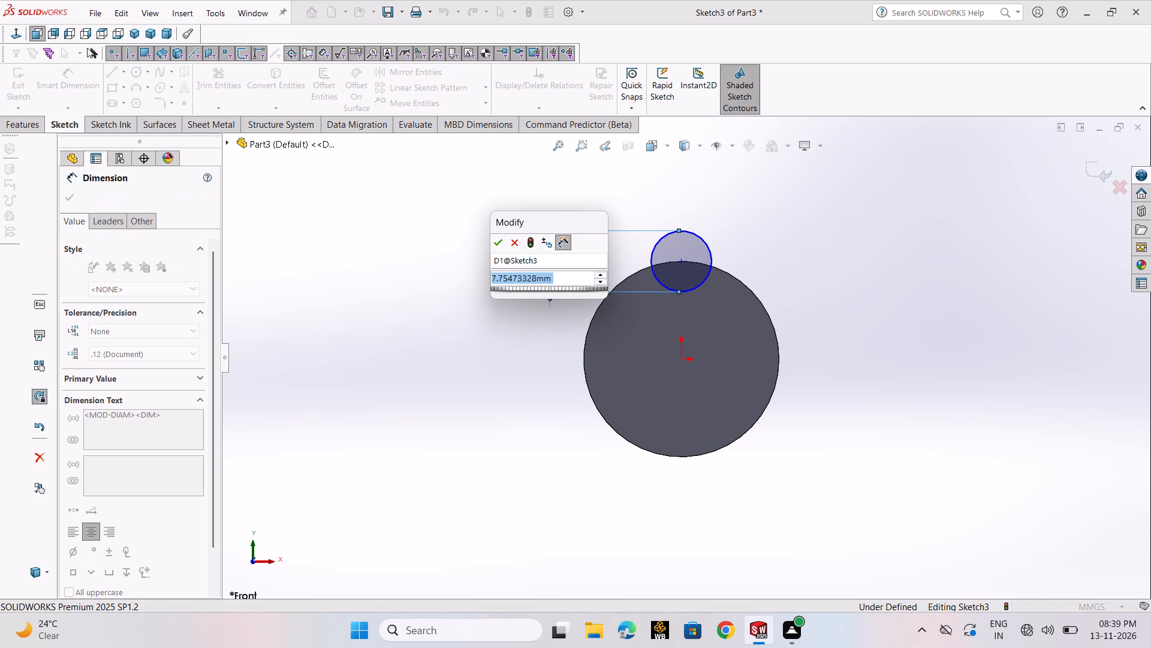
text(13)
key(Return)
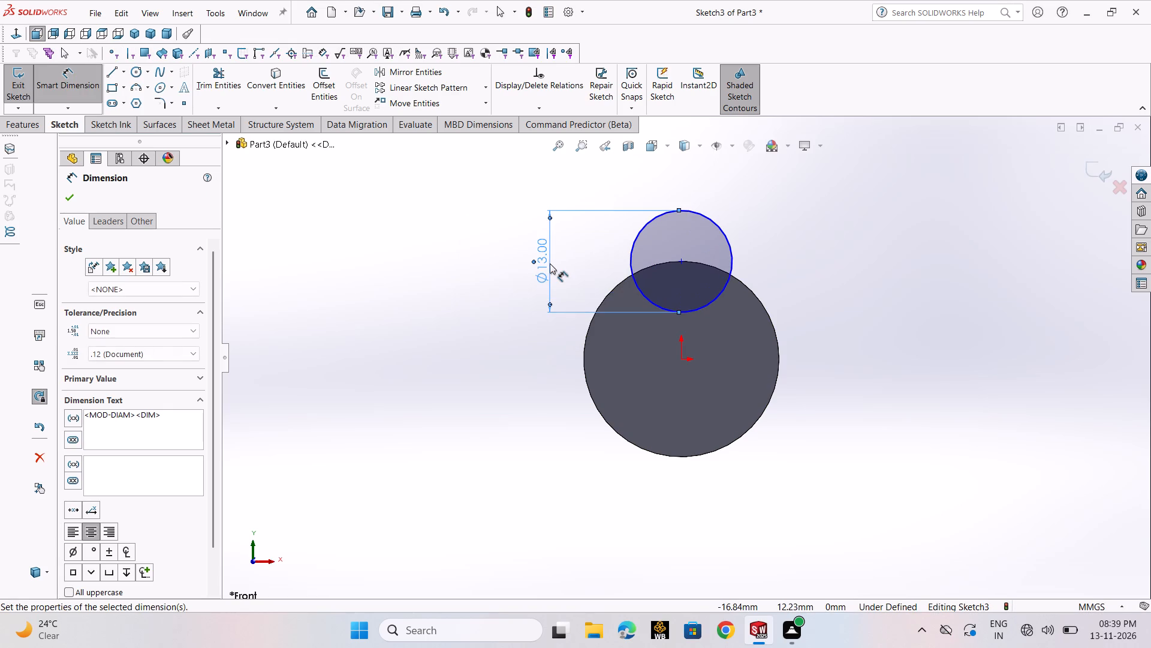
click(71, 196)
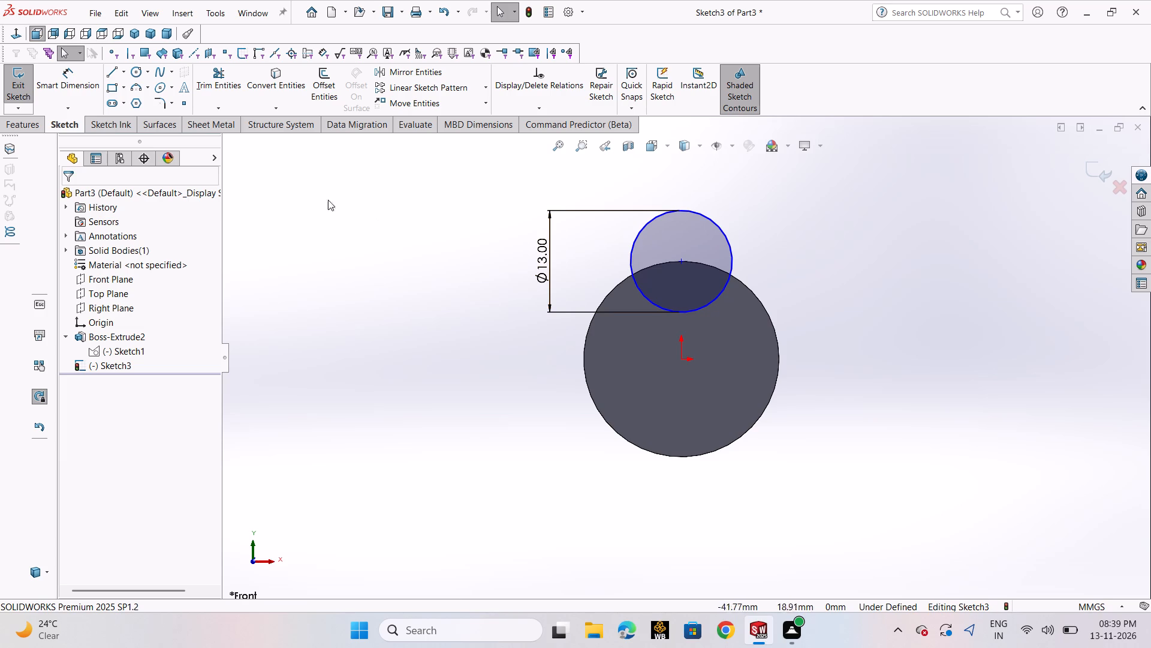
Convert the cylinder's circular outer edge into the sketch.
click(269, 80)
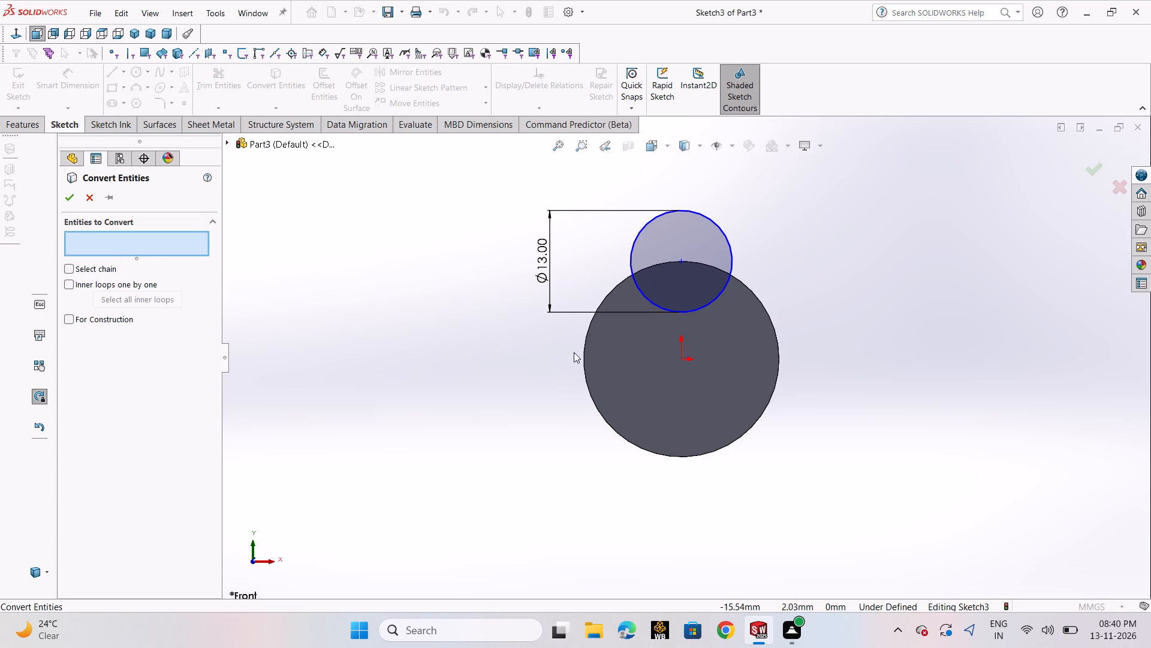
click(584, 360)
click(73, 198)
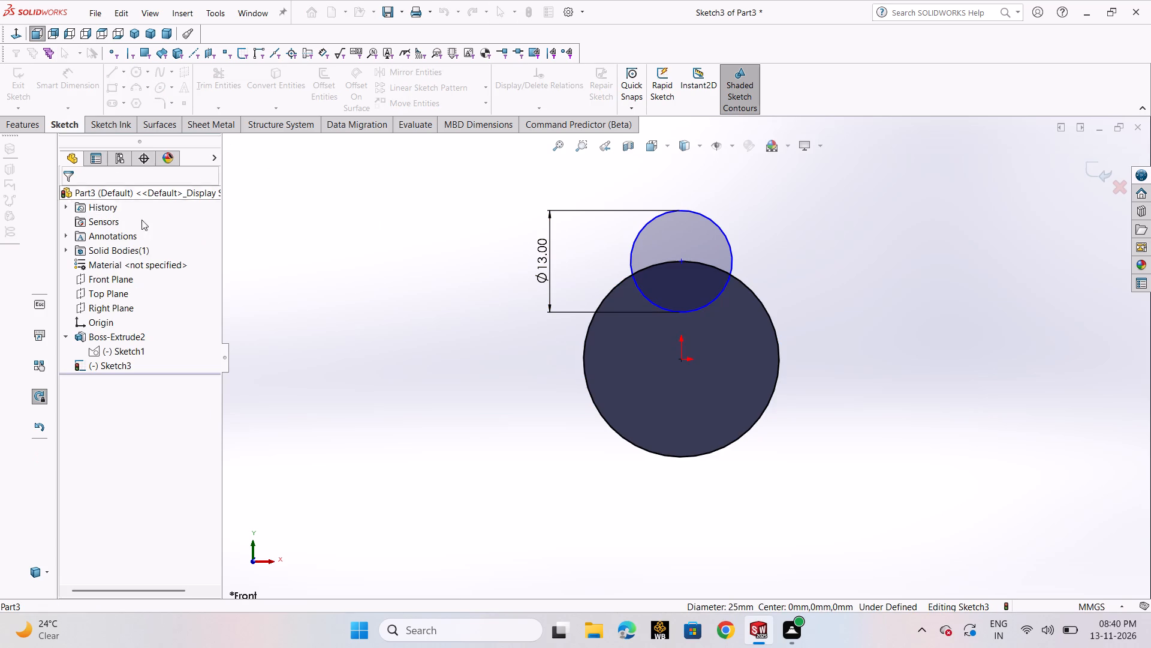
click(390, 272)
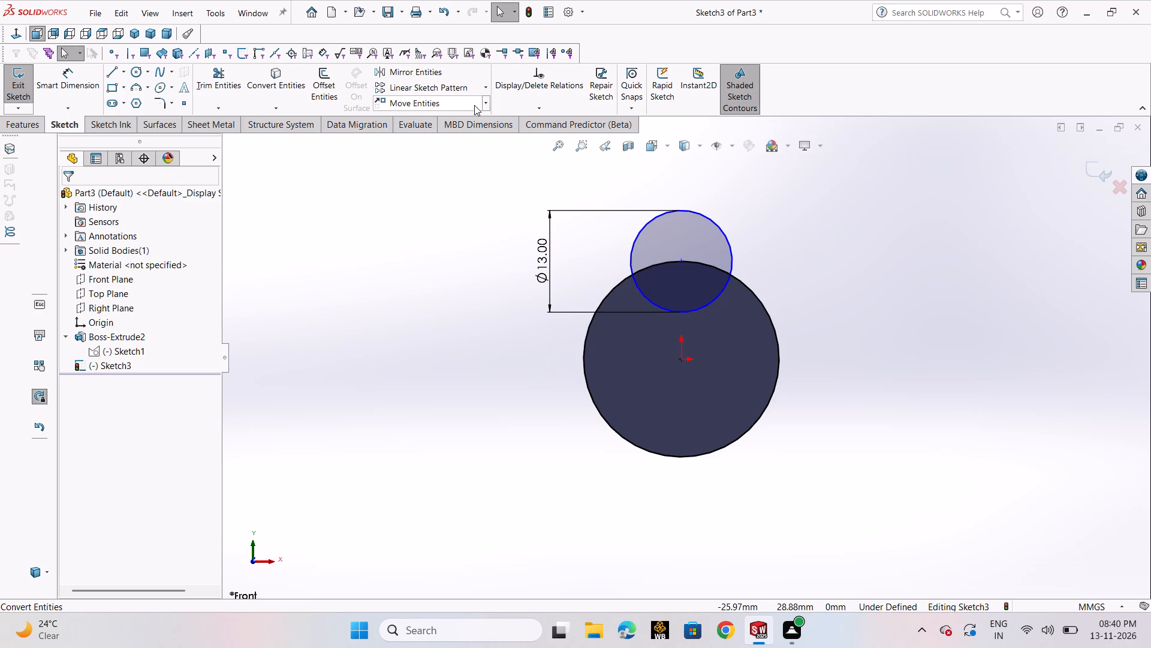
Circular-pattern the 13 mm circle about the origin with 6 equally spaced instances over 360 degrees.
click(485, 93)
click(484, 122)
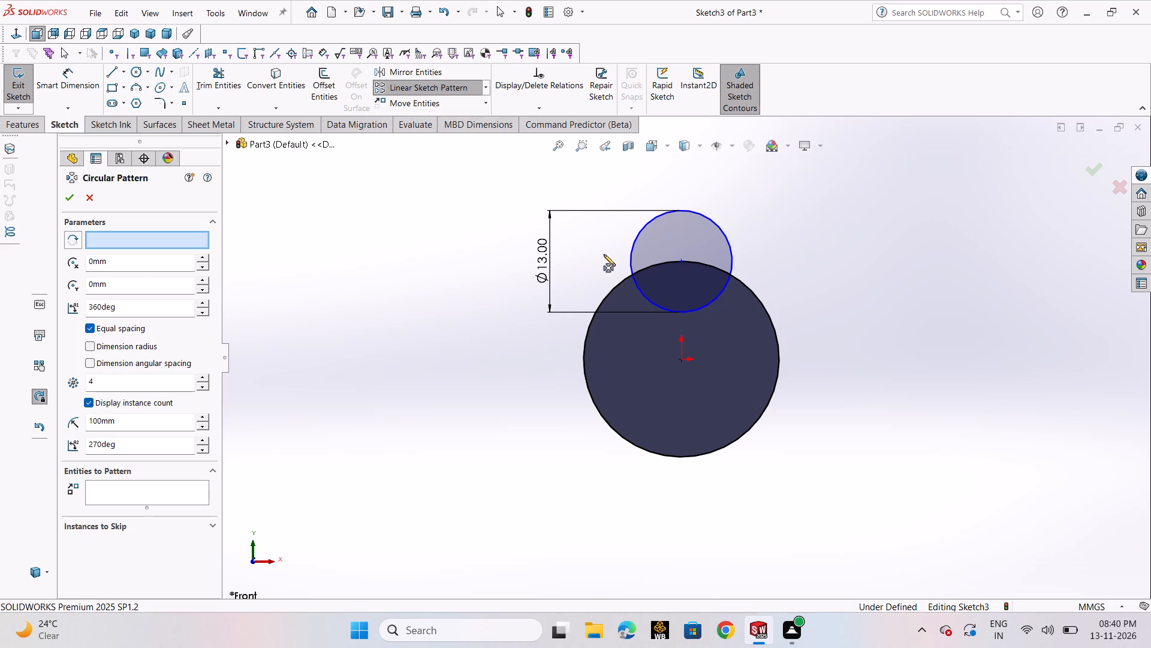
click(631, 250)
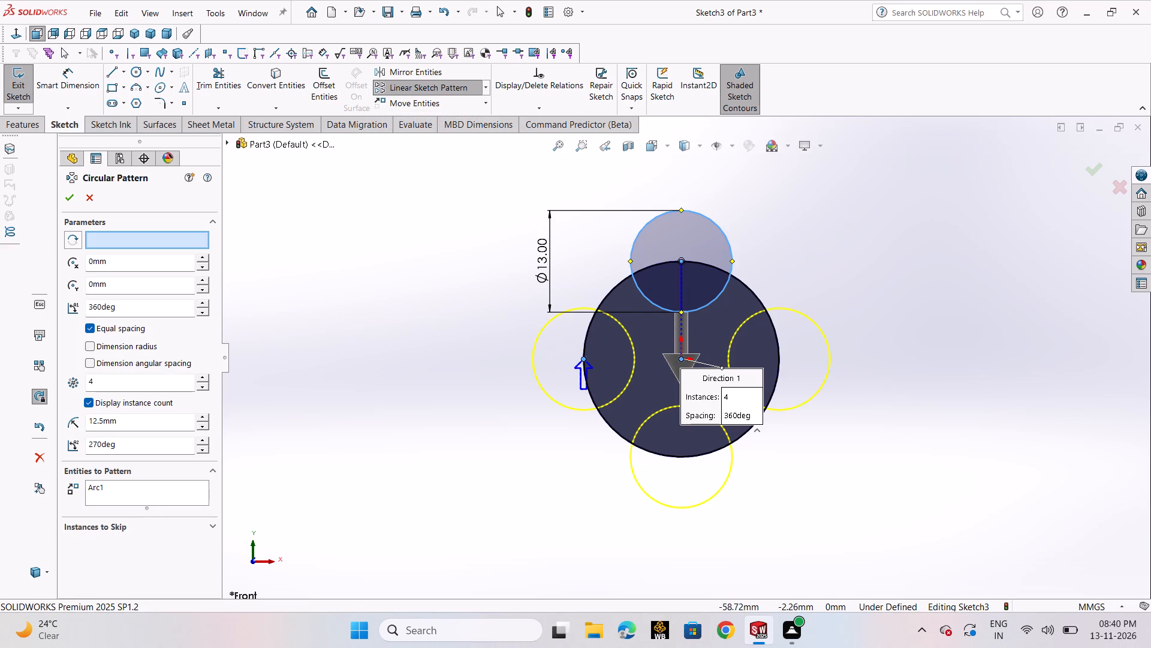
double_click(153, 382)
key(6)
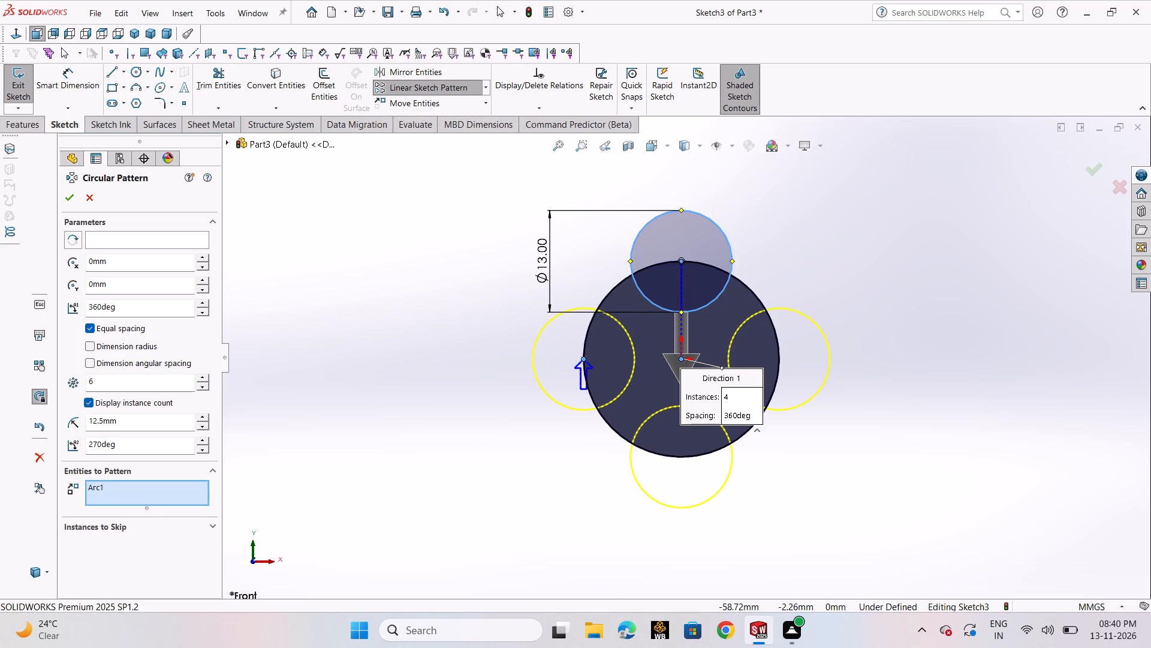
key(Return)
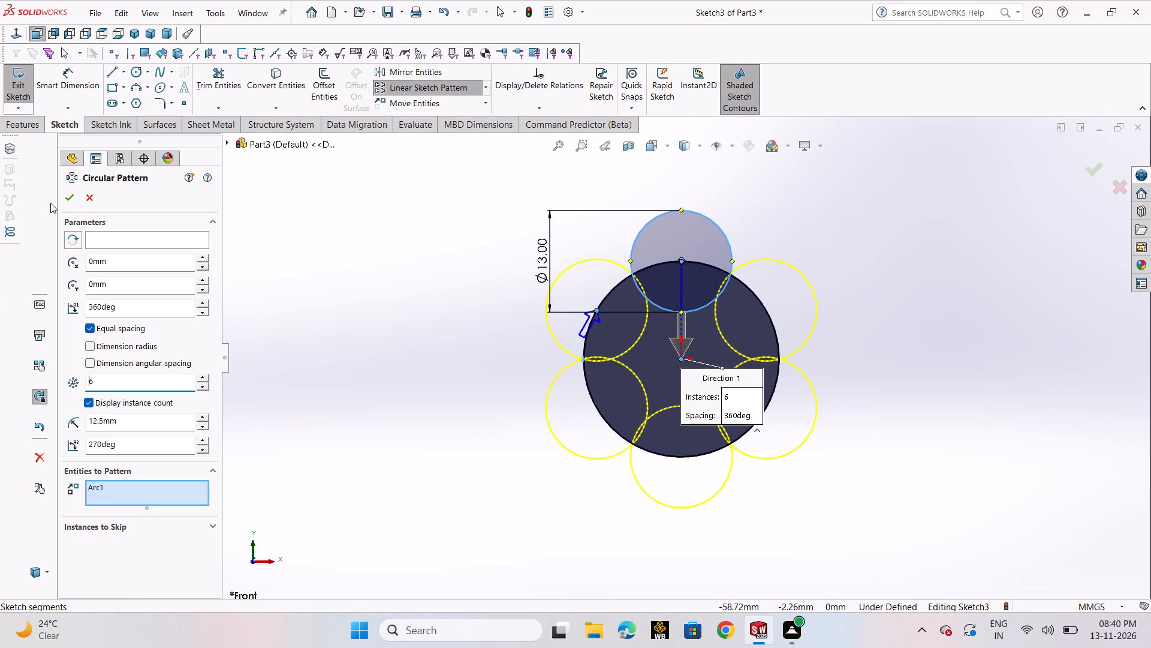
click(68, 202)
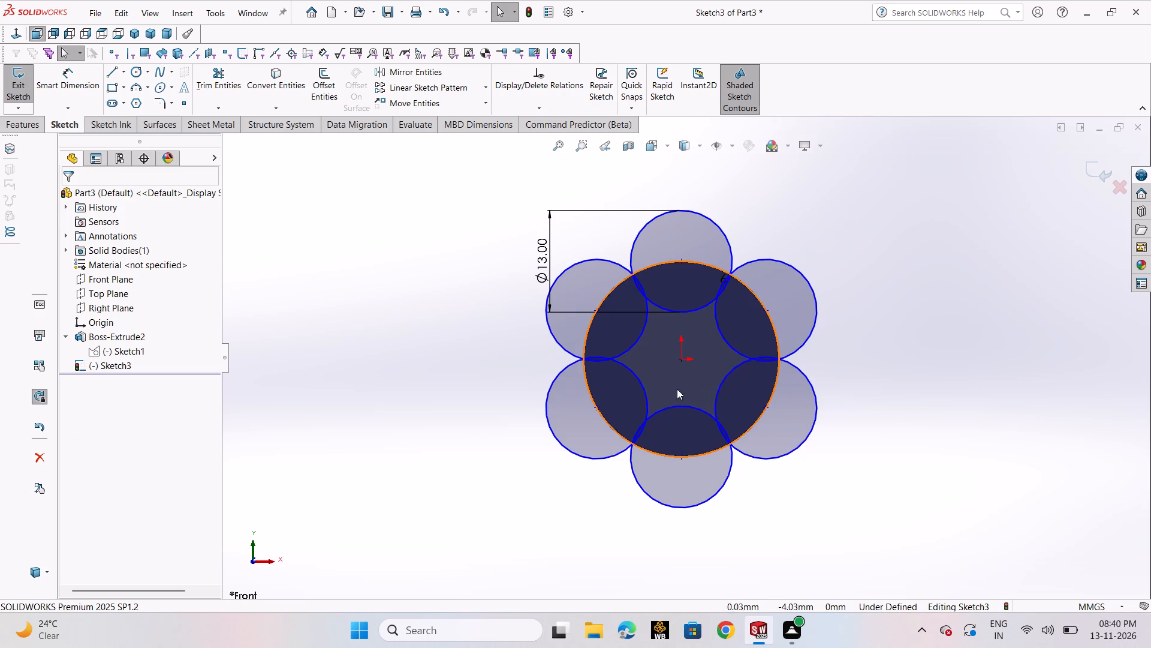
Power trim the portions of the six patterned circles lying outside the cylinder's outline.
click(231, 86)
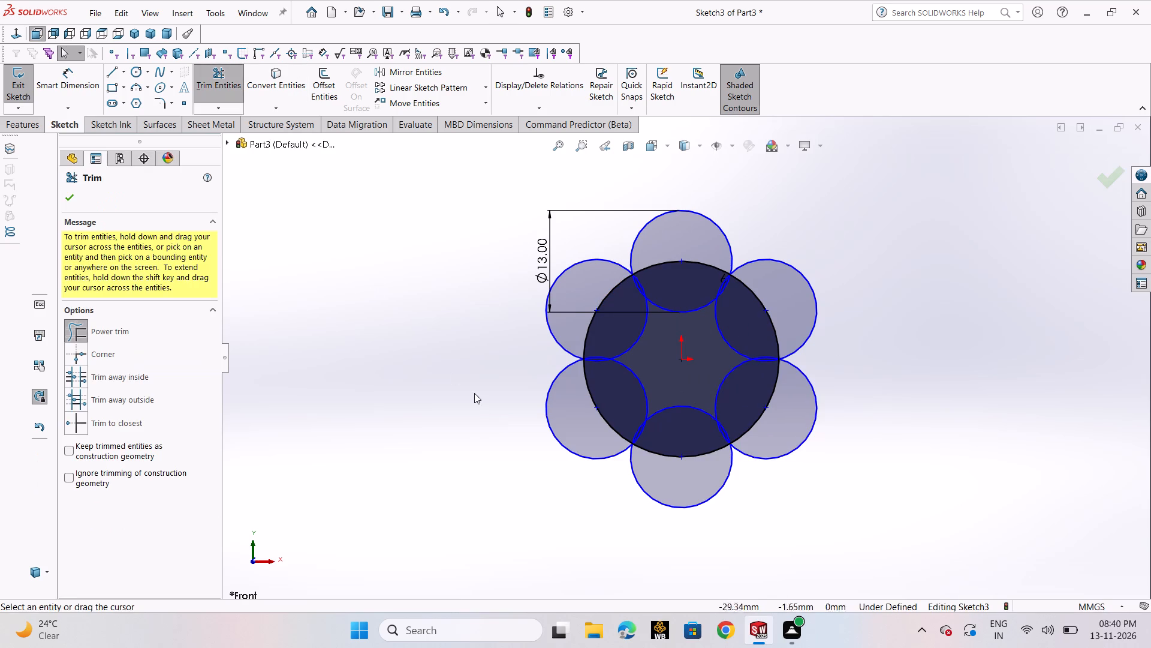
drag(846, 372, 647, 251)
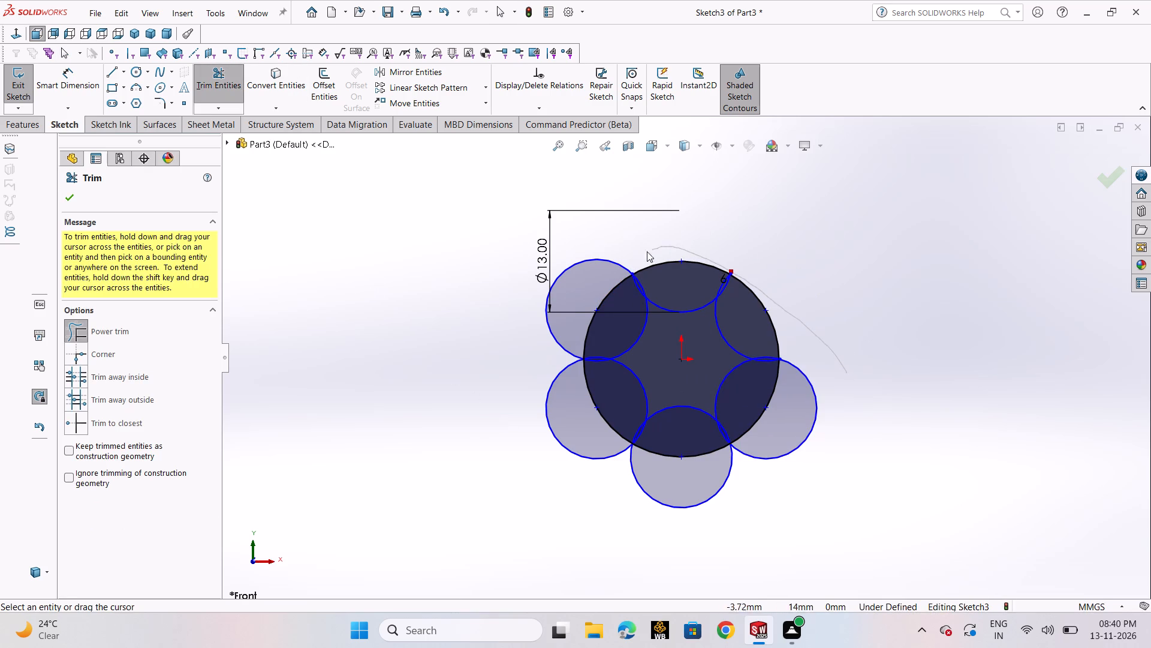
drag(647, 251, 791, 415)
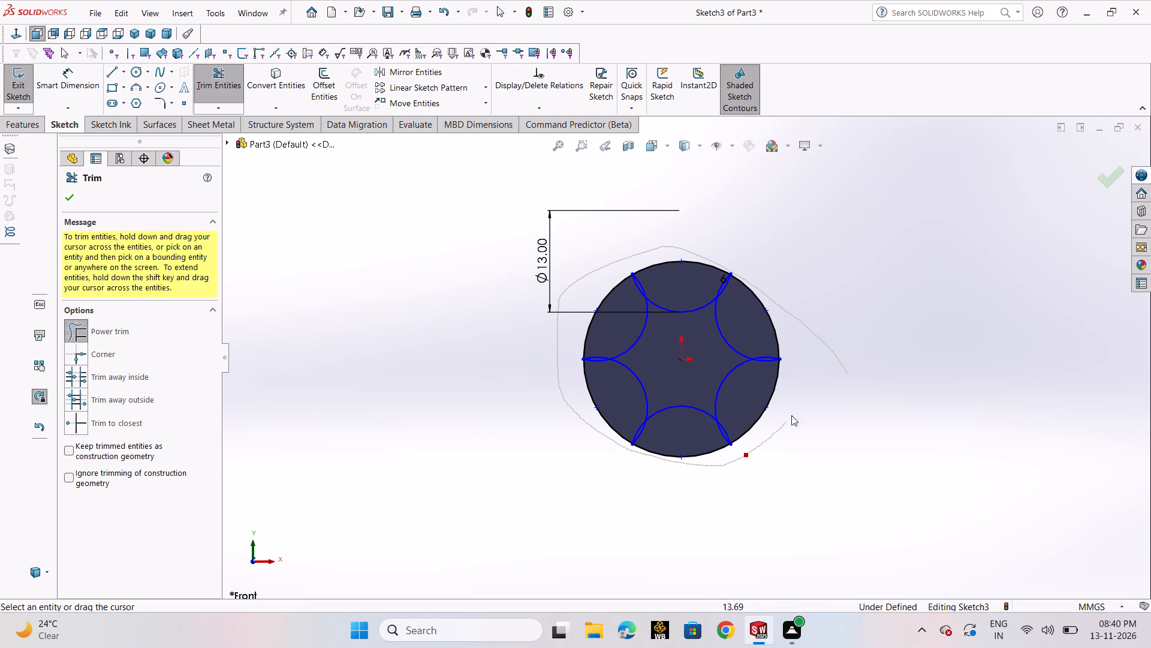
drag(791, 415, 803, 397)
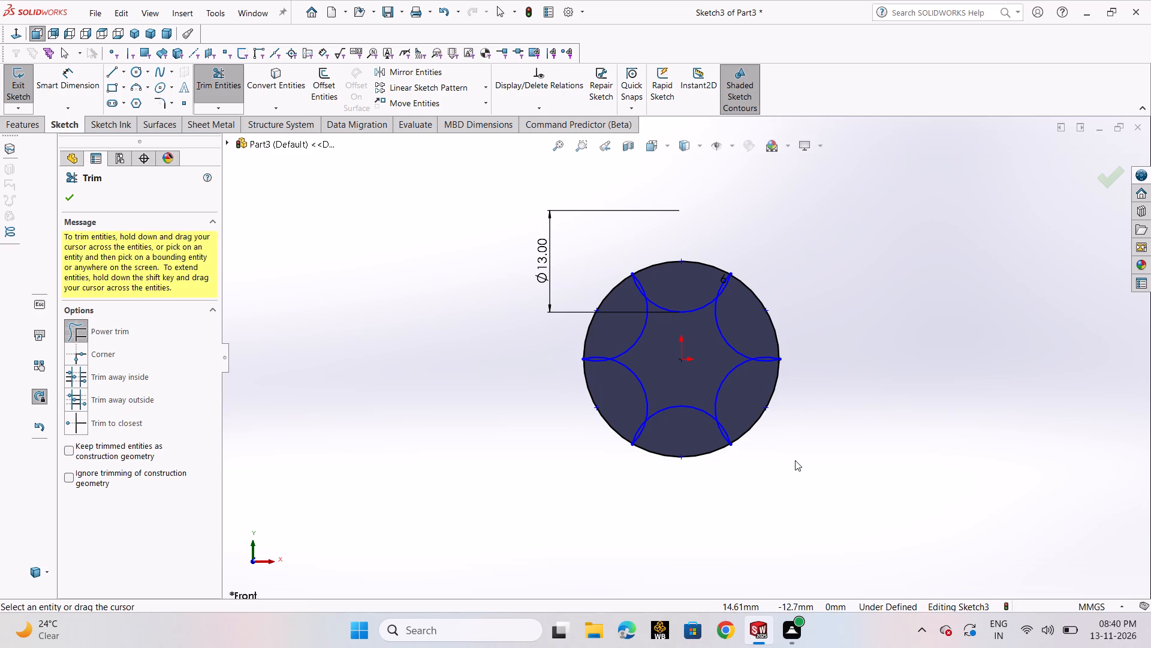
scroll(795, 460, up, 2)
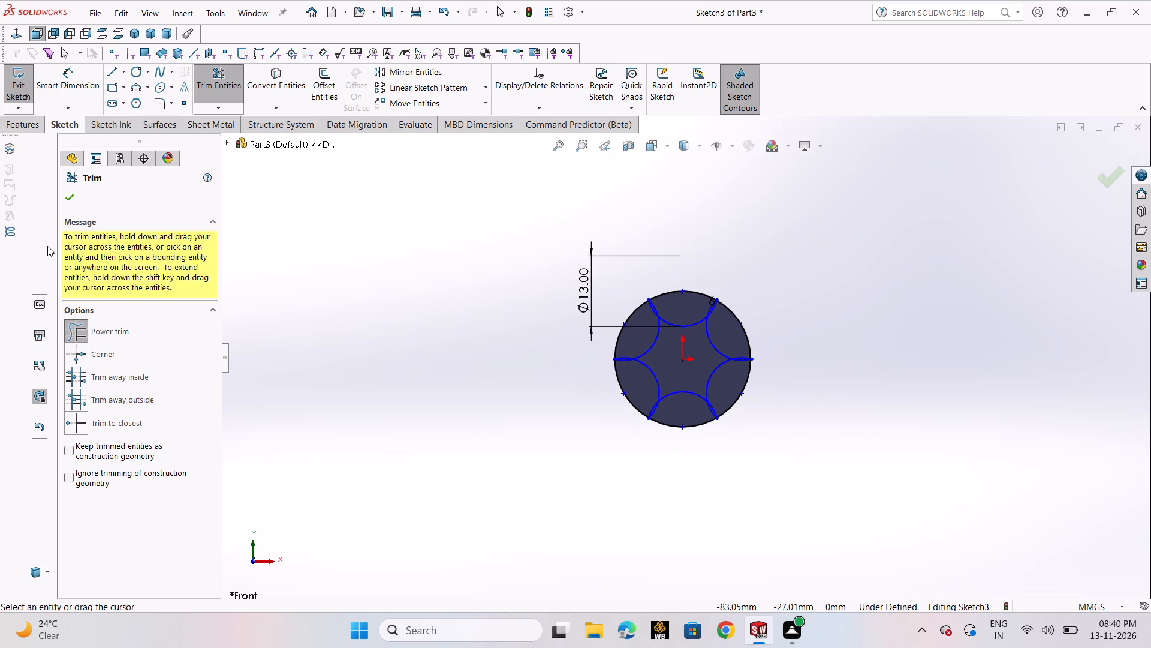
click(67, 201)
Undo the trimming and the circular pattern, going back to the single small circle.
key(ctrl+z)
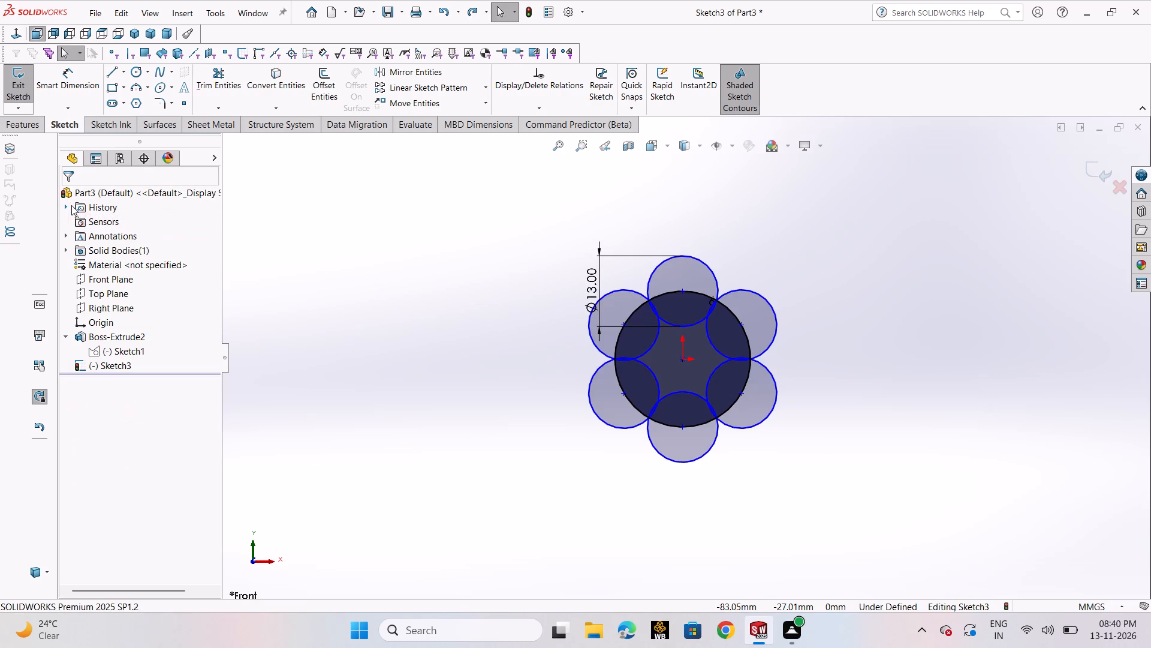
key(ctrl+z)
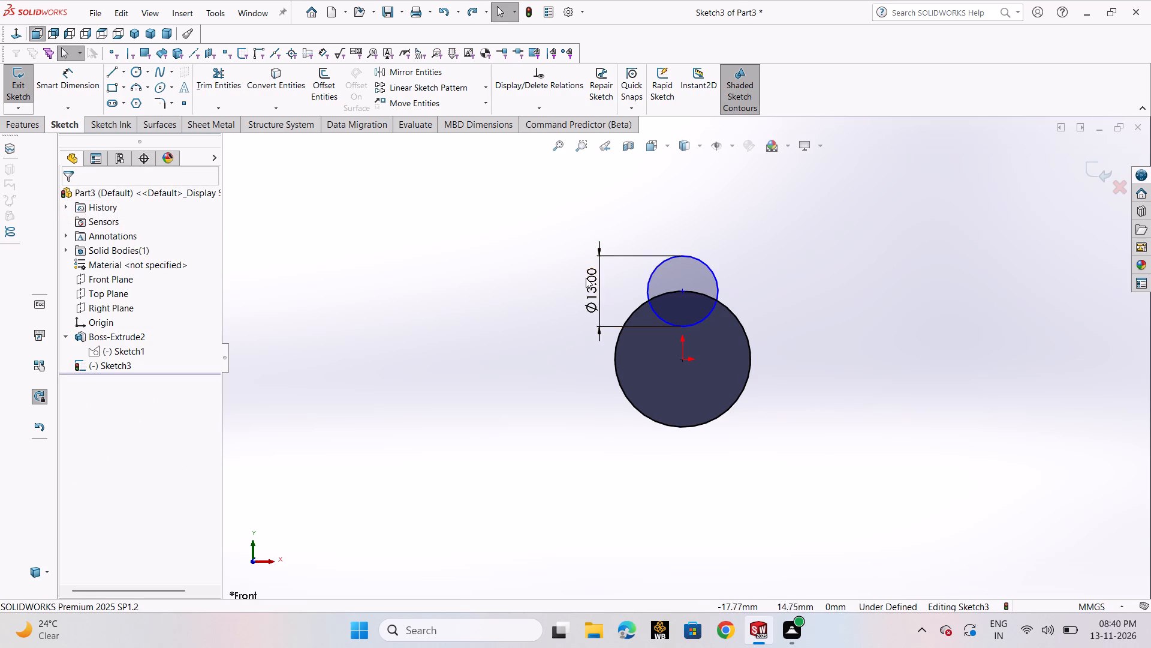
Set the small circle's diameter to 6 mm.
double_click(588, 295)
key(6)
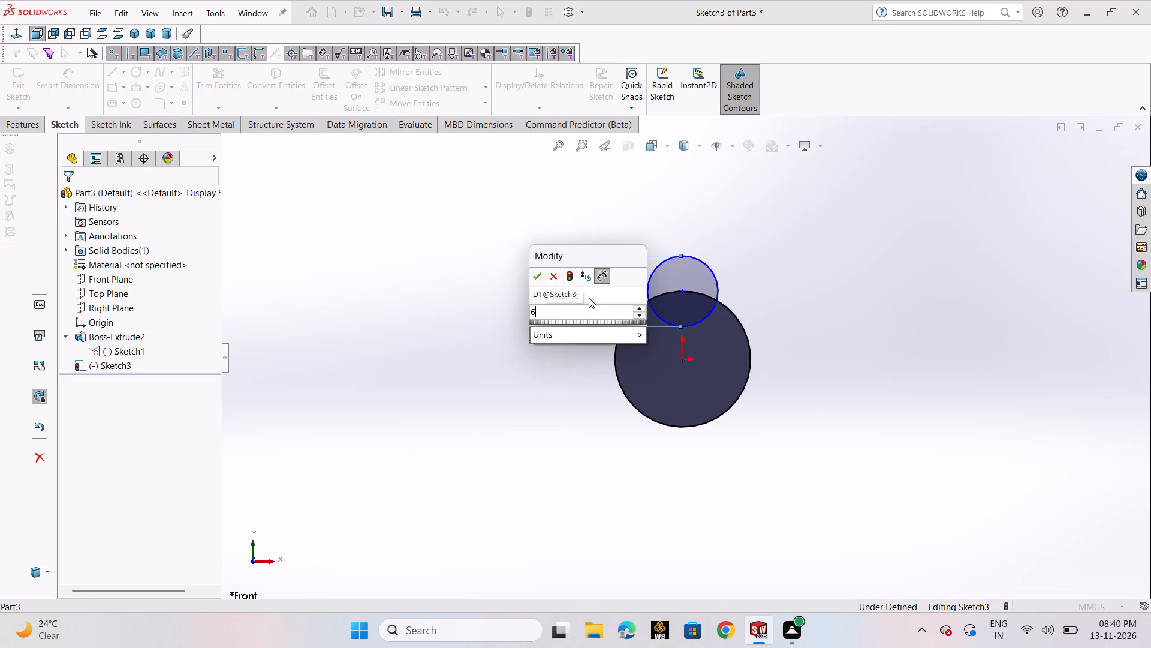
key(Return)
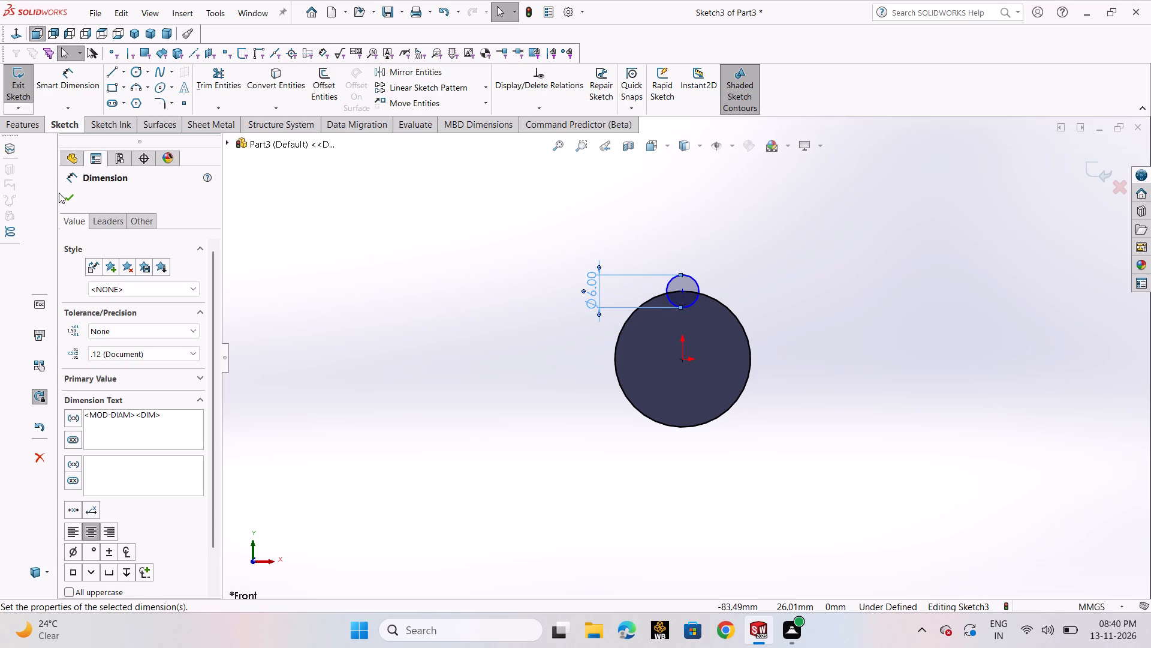
Circular-pattern the small rim circle about the origin with 6 equally spaced instances over 360 degrees.
click(65, 196)
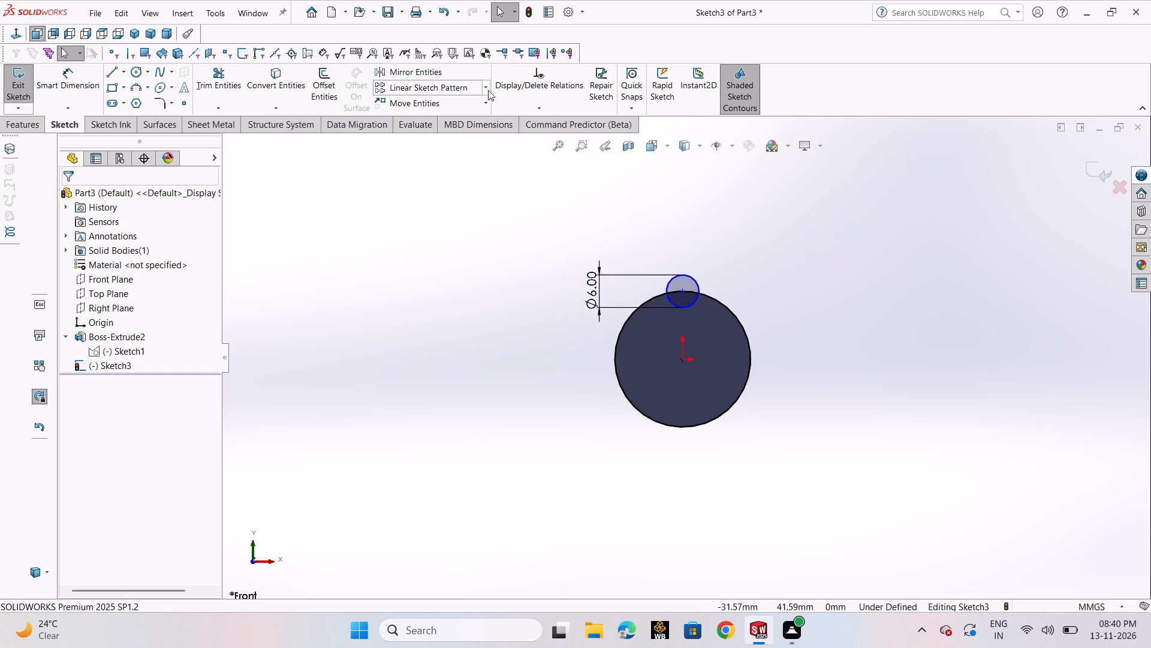
click(486, 88)
click(484, 121)
click(668, 287)
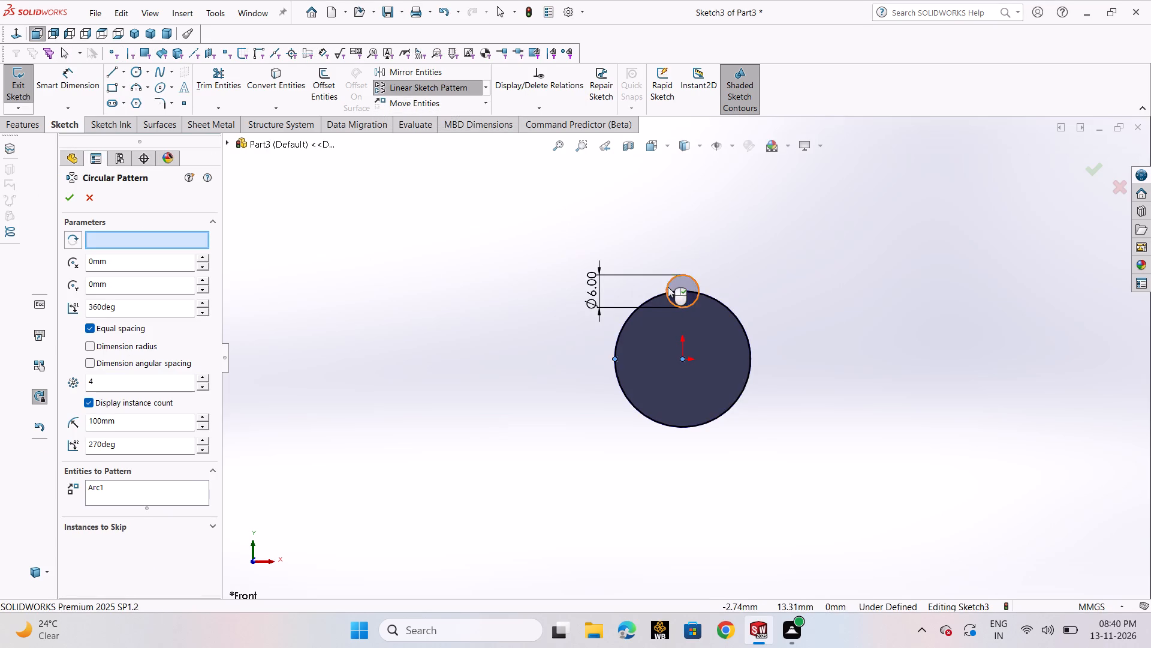
double_click(145, 379)
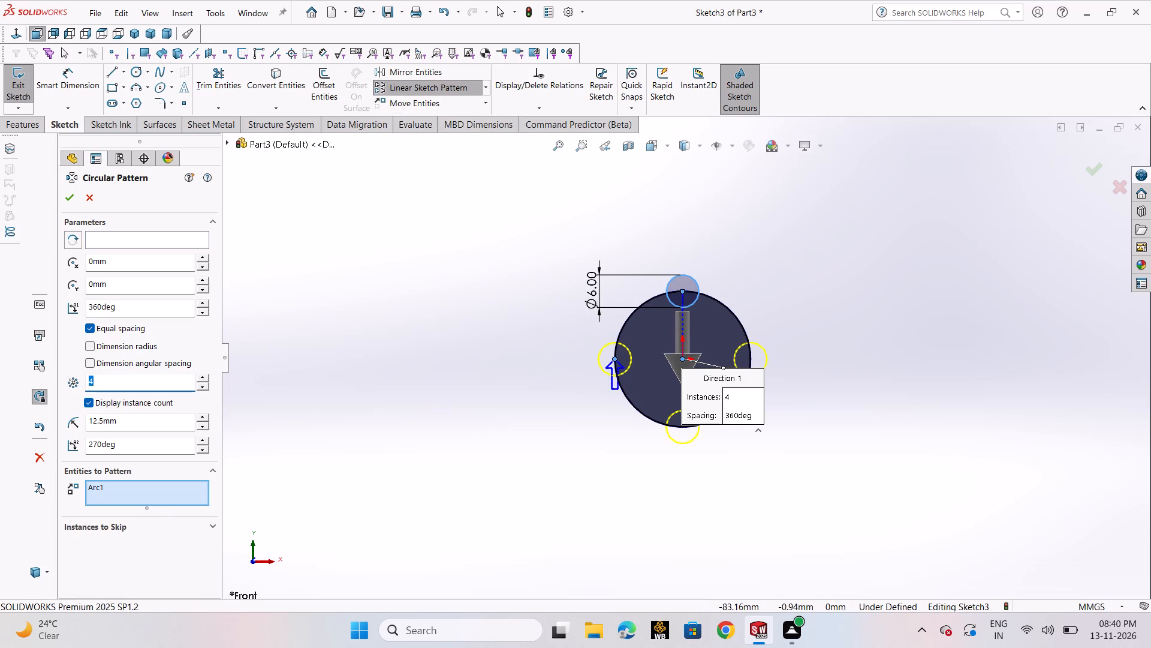
key(6)
key(Return)
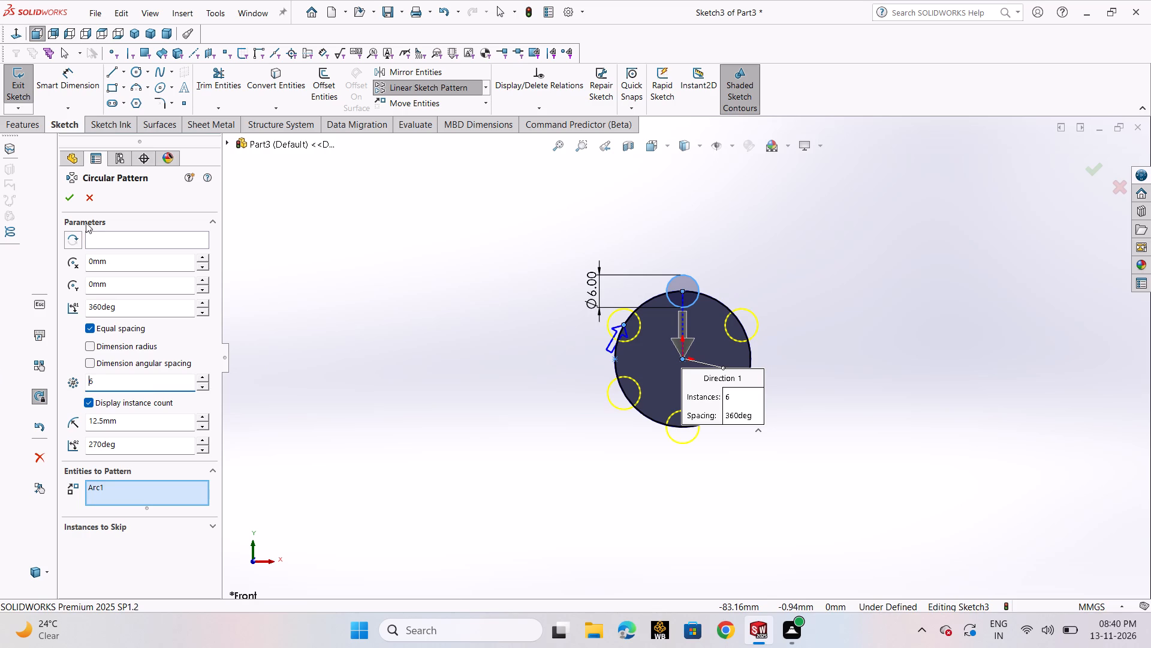
click(67, 202)
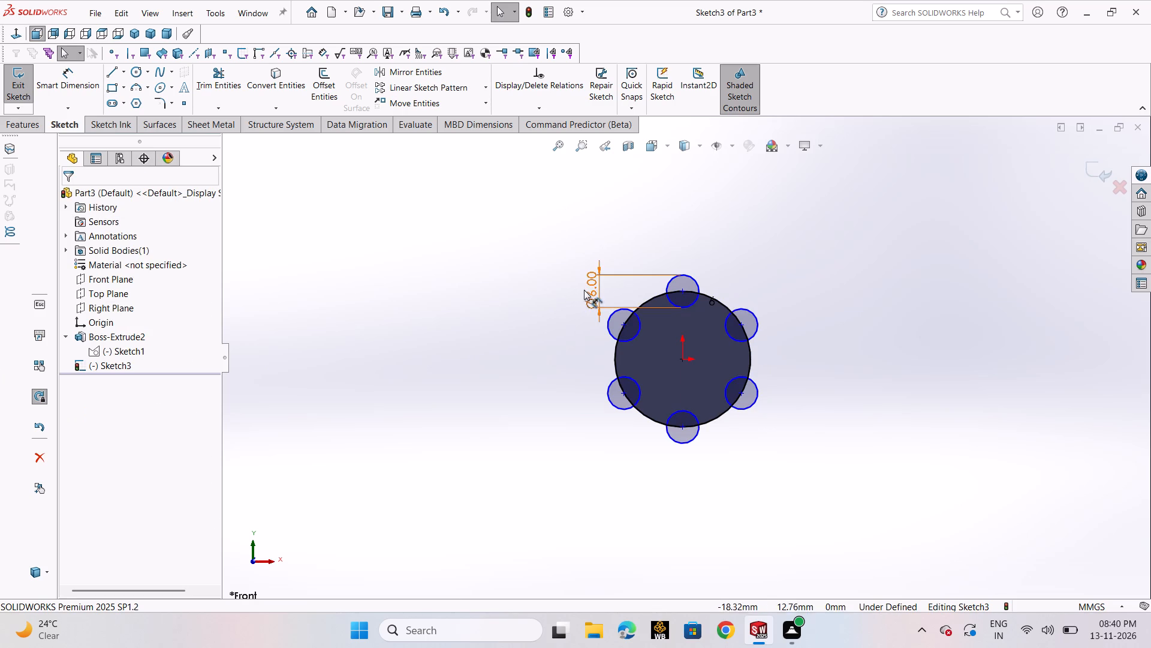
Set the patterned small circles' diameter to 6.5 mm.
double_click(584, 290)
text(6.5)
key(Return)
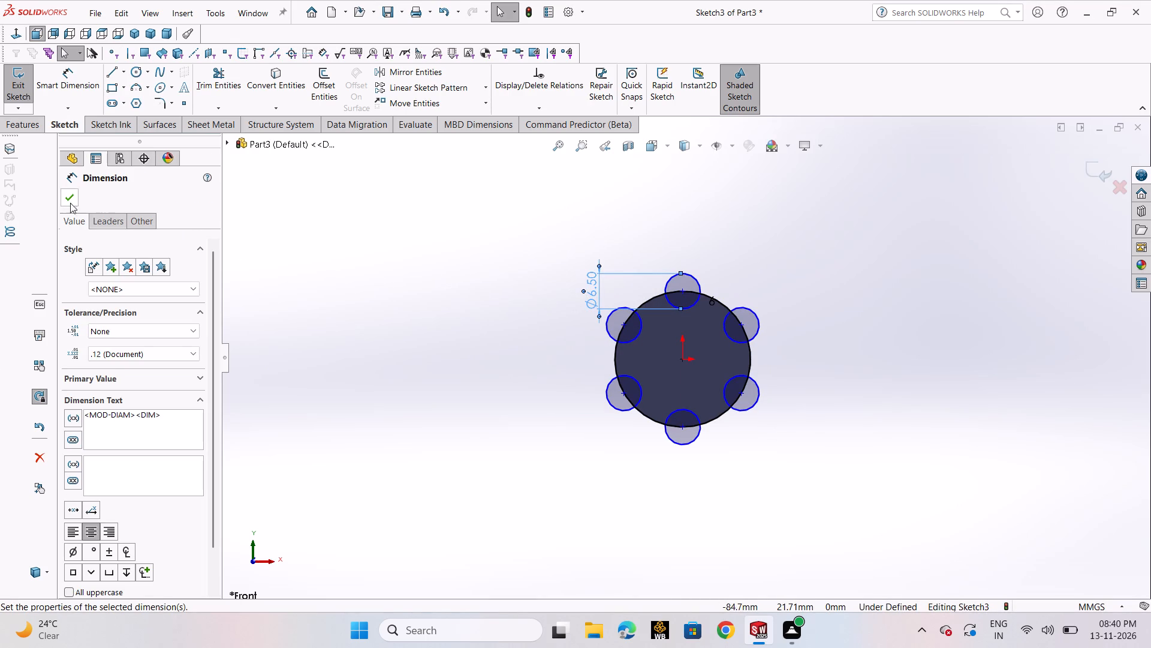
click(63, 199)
Set the patterned small circles' diameter to 7 mm and exit the sketch.
scroll(776, 370, down, 1)
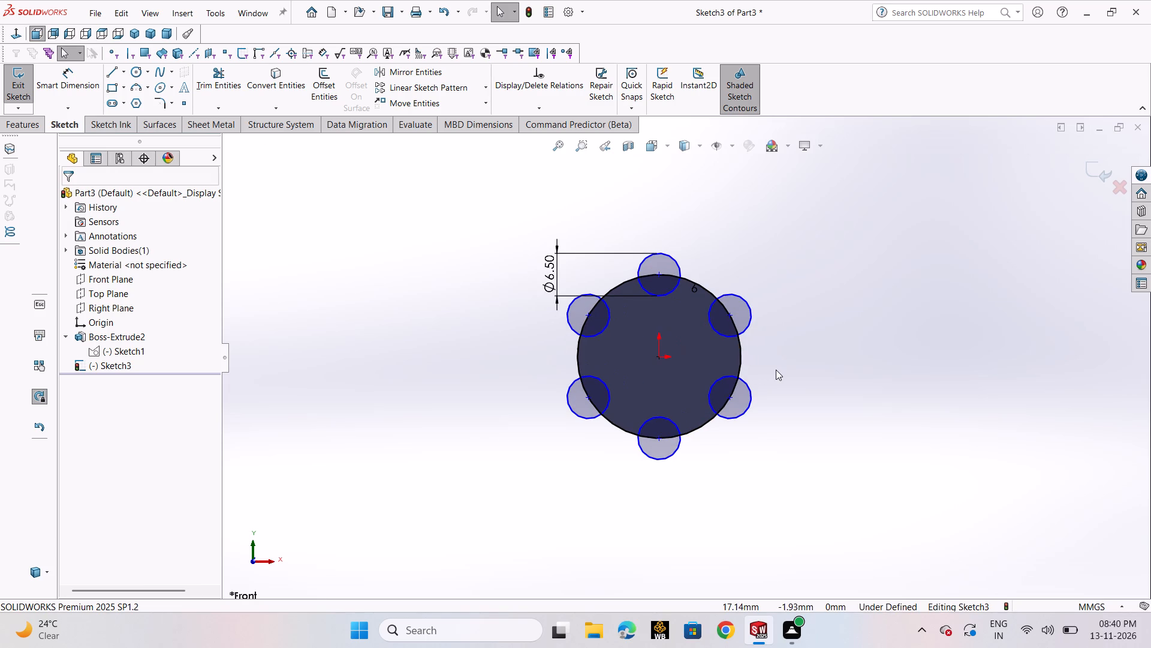
scroll(776, 370, up, 1)
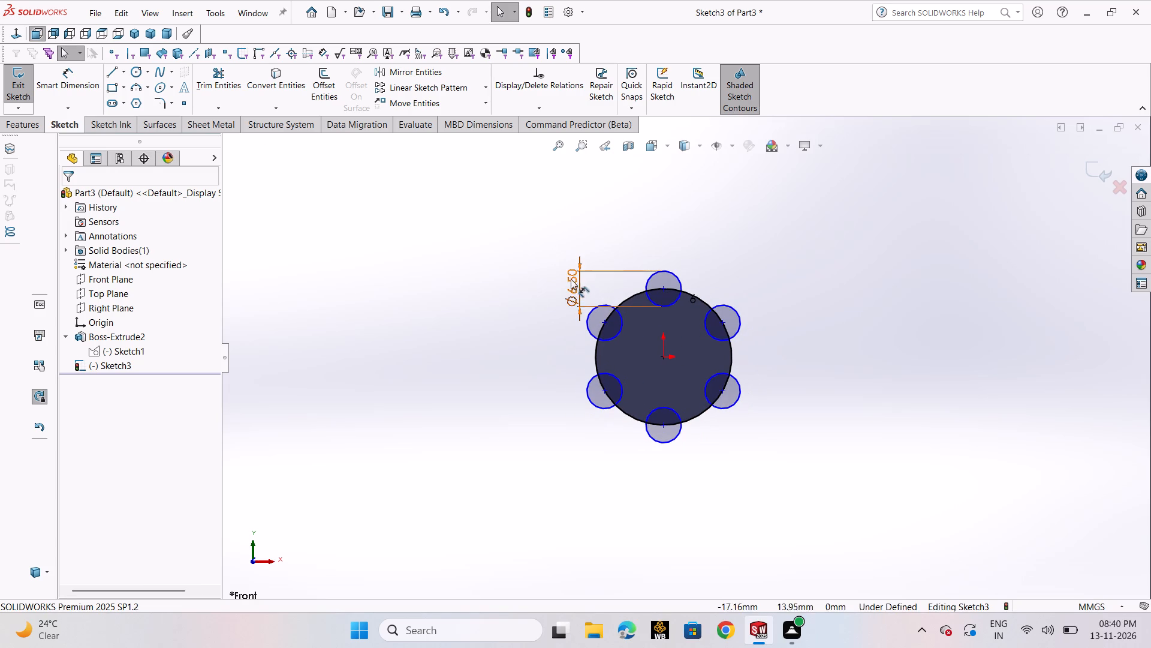
double_click(571, 279)
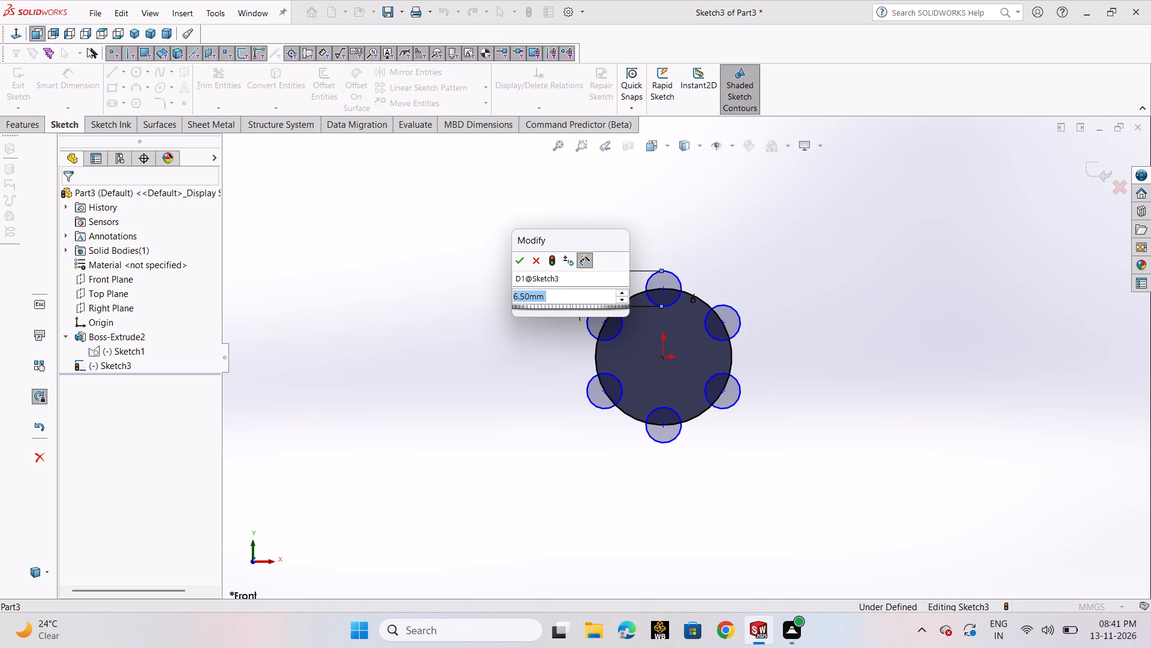
key(7)
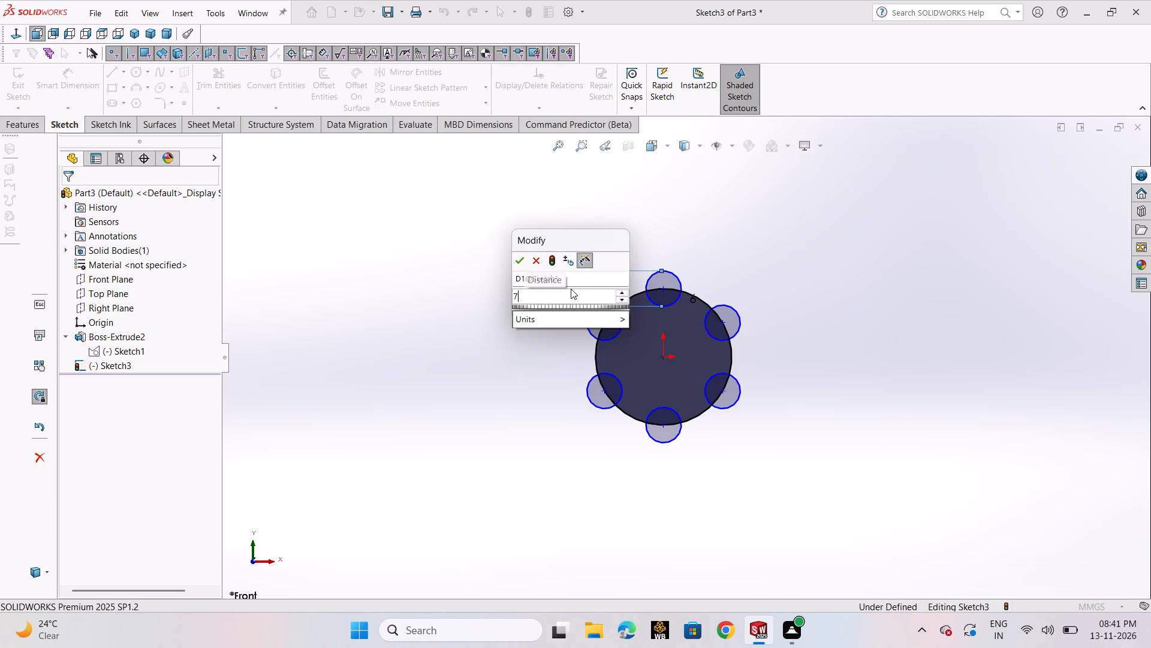
key(Return)
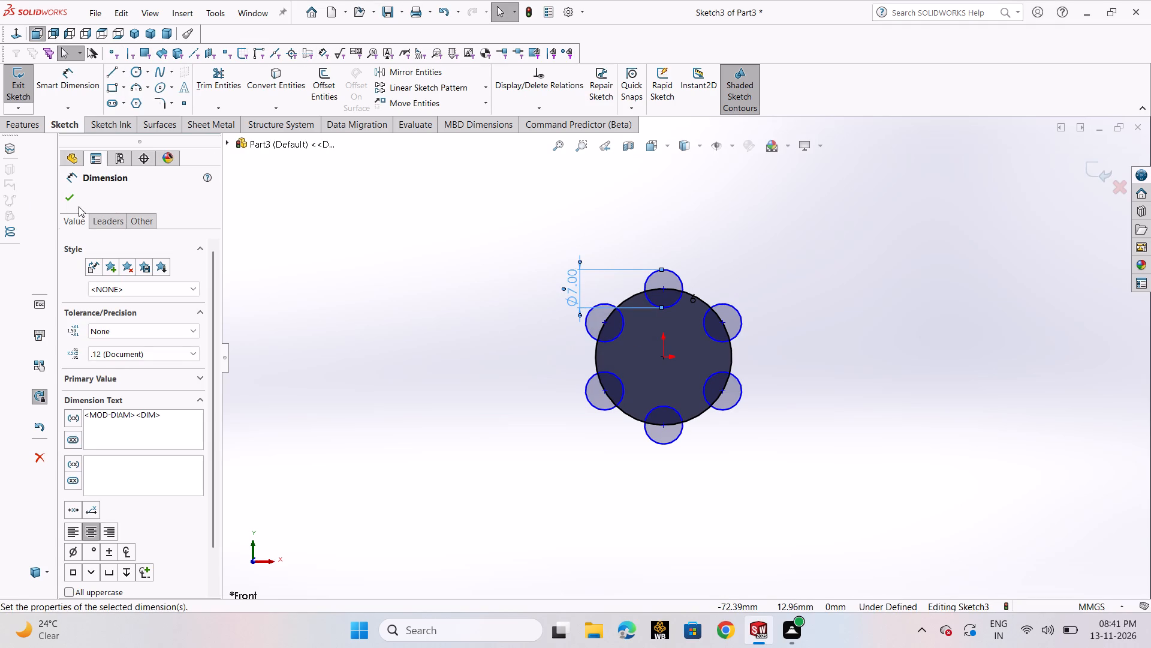
click(74, 199)
click(17, 91)
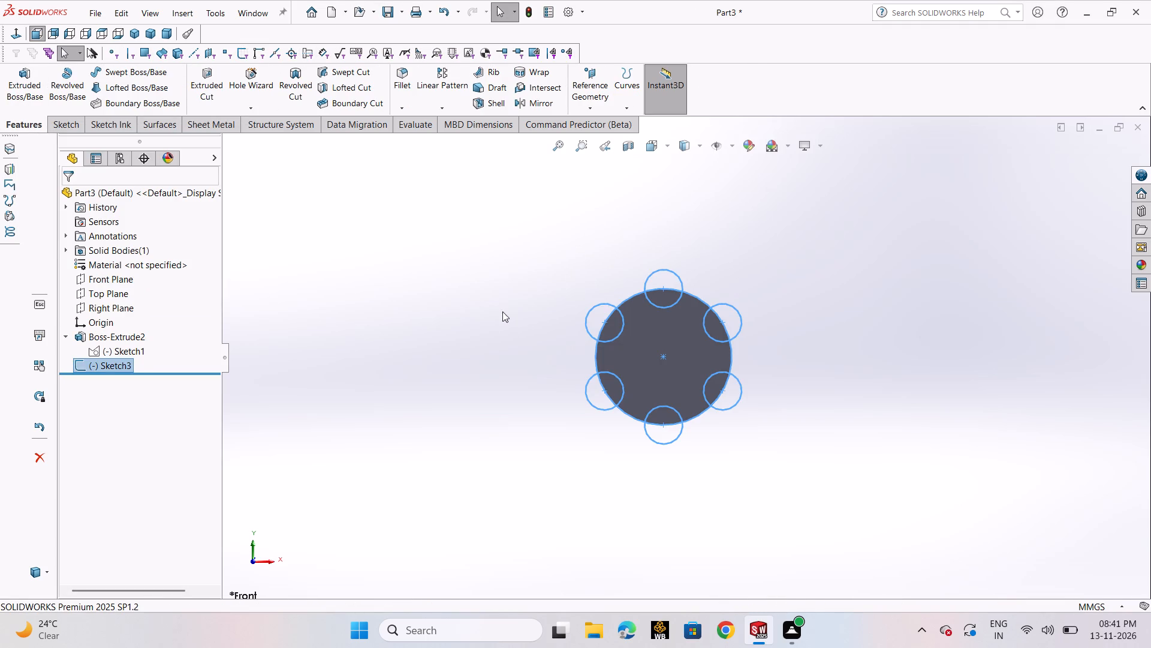
Reopen Sketch3 and power trim the portions of the six small circles lying outside the cylinder's outline.
click(120, 364)
click(145, 325)
scroll(461, 373, up, 2)
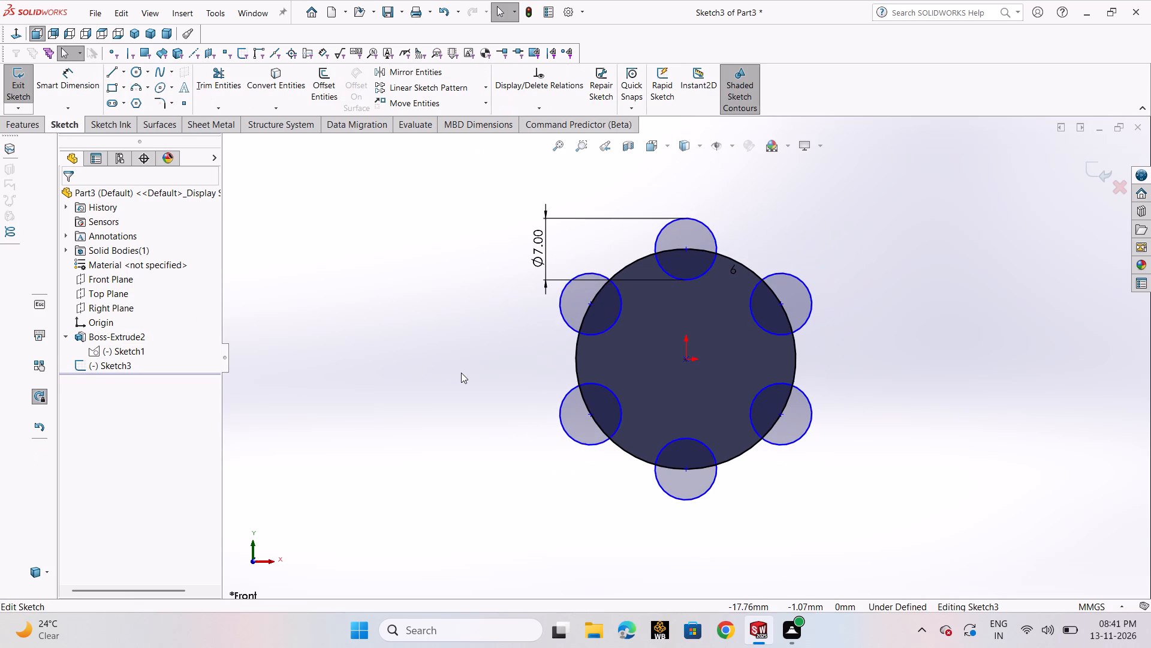
click(223, 82)
drag(591, 257, 568, 341)
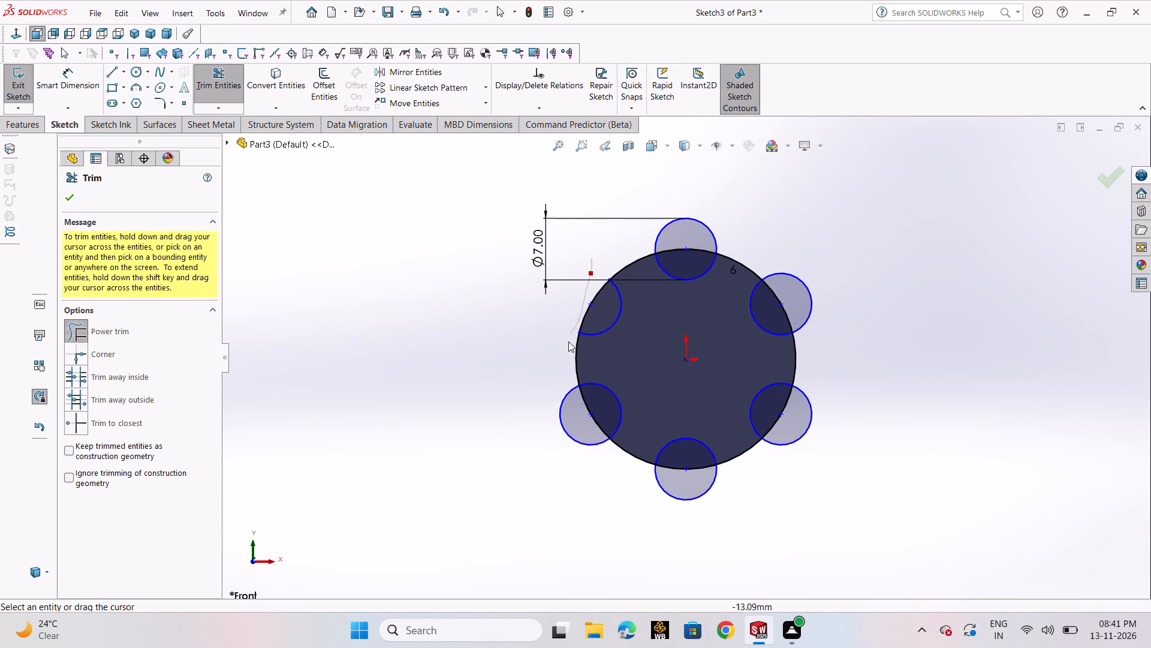
drag(568, 341, 806, 416)
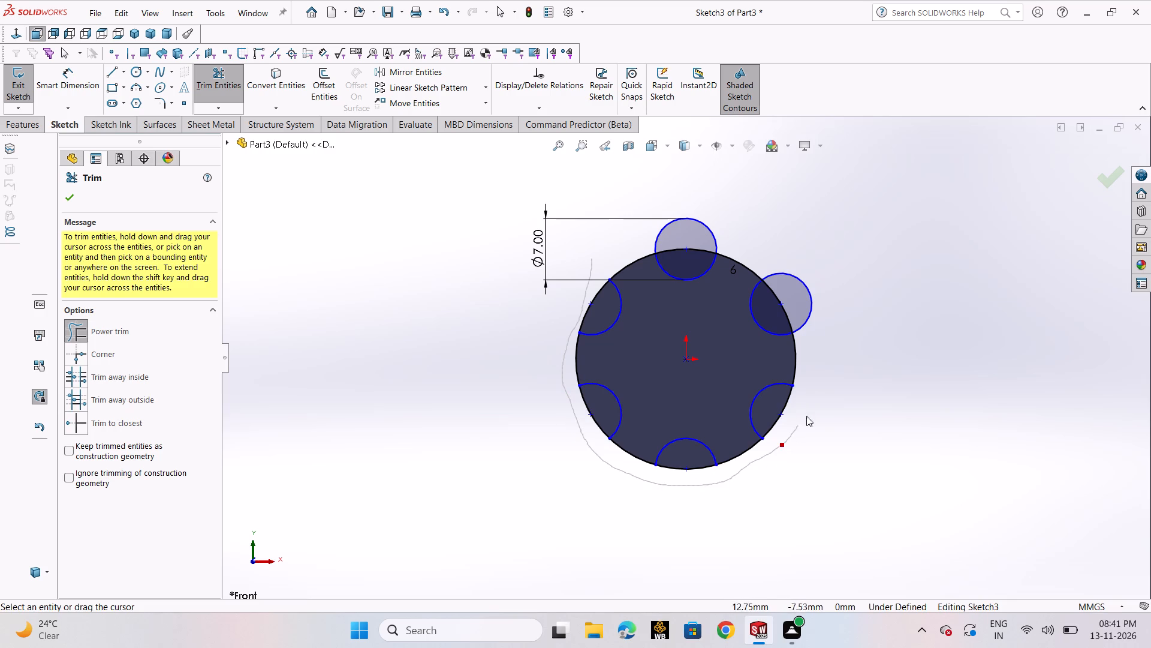
drag(806, 416, 664, 238)
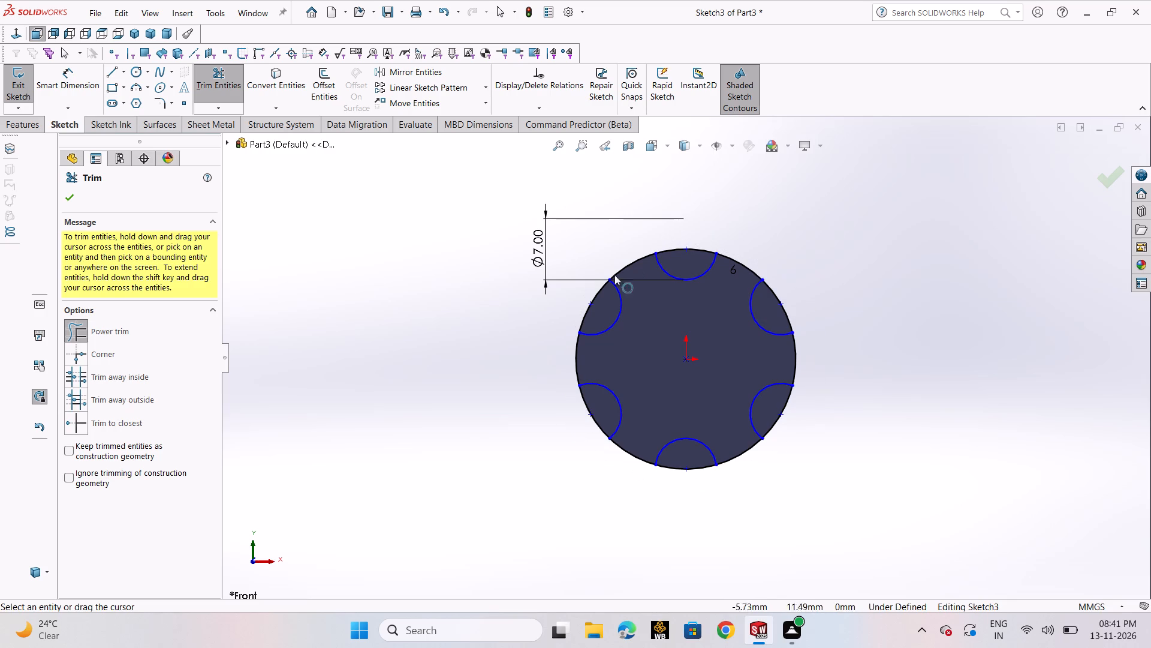
Power trim the six outline arcs between the small circles, leaving six closed groove profiles, and exit the sketch.
drag(619, 260, 632, 285)
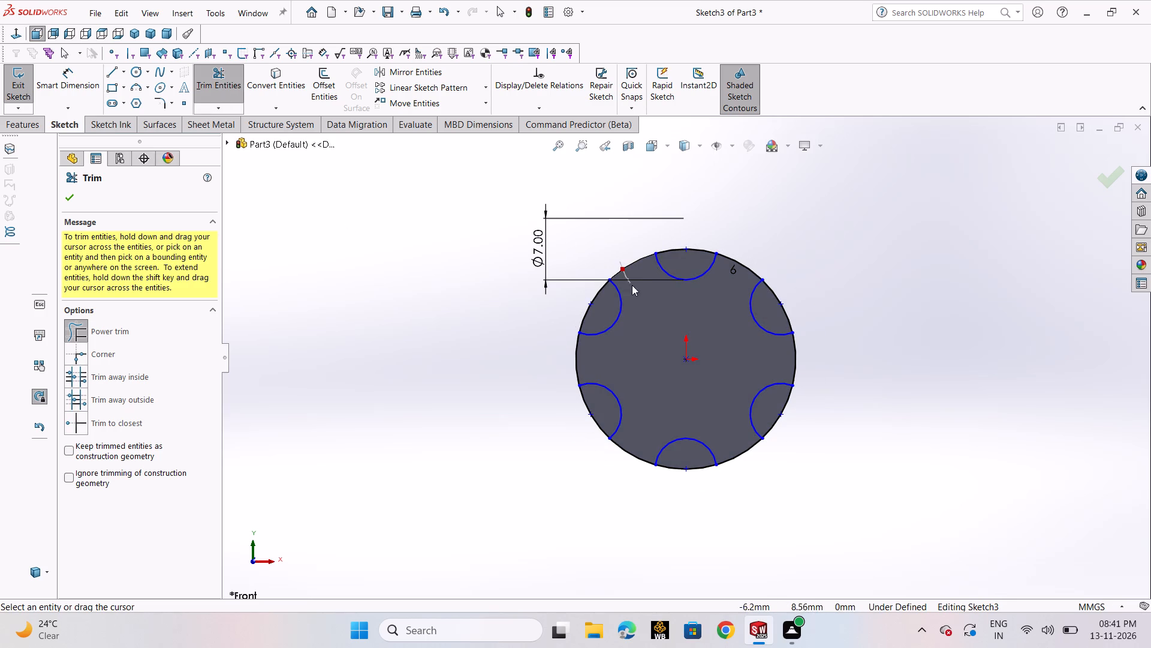
drag(632, 285, 754, 480)
drag(820, 376, 815, 375)
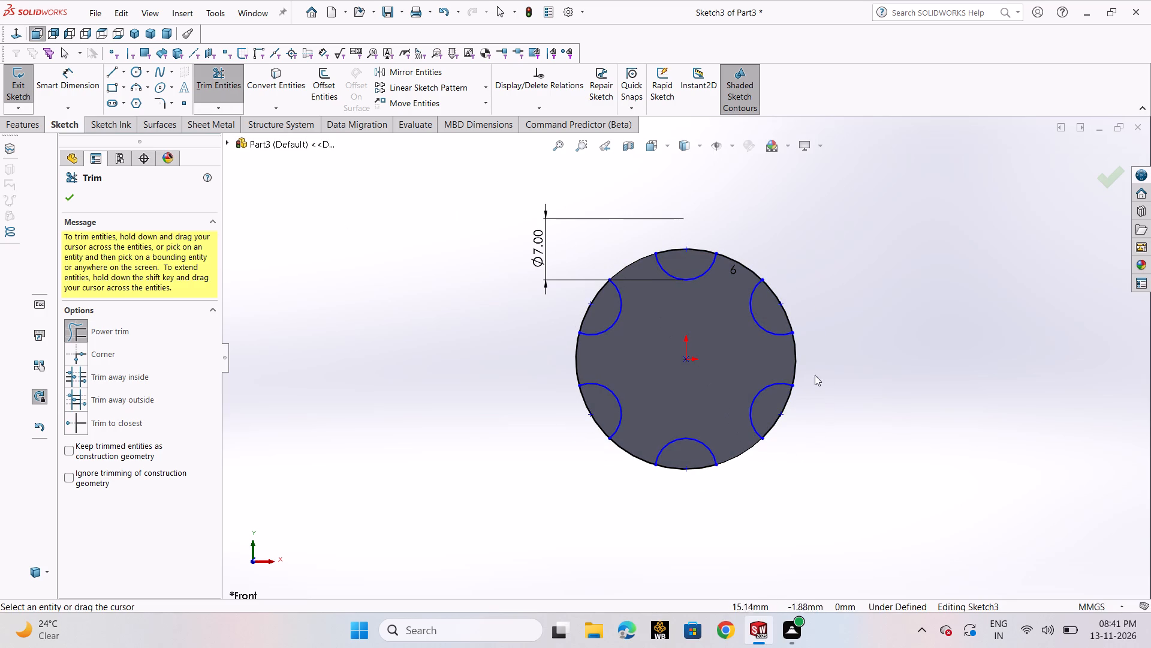
drag(815, 375, 755, 362)
drag(695, 305, 756, 250)
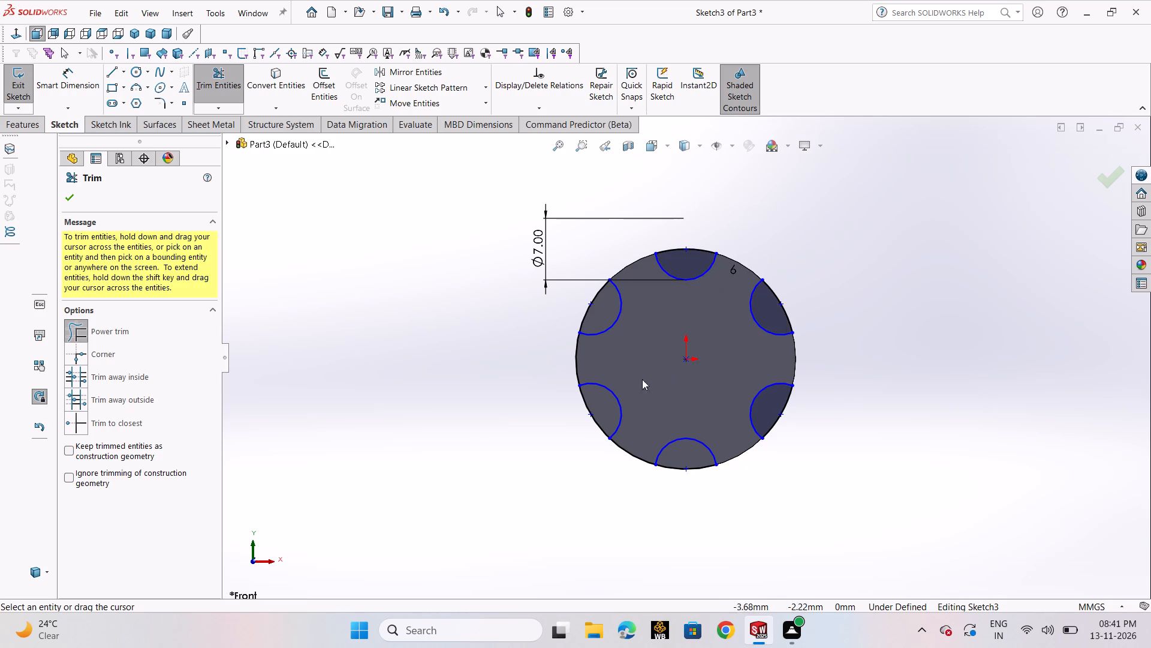
drag(608, 370, 535, 365)
drag(640, 410, 641, 479)
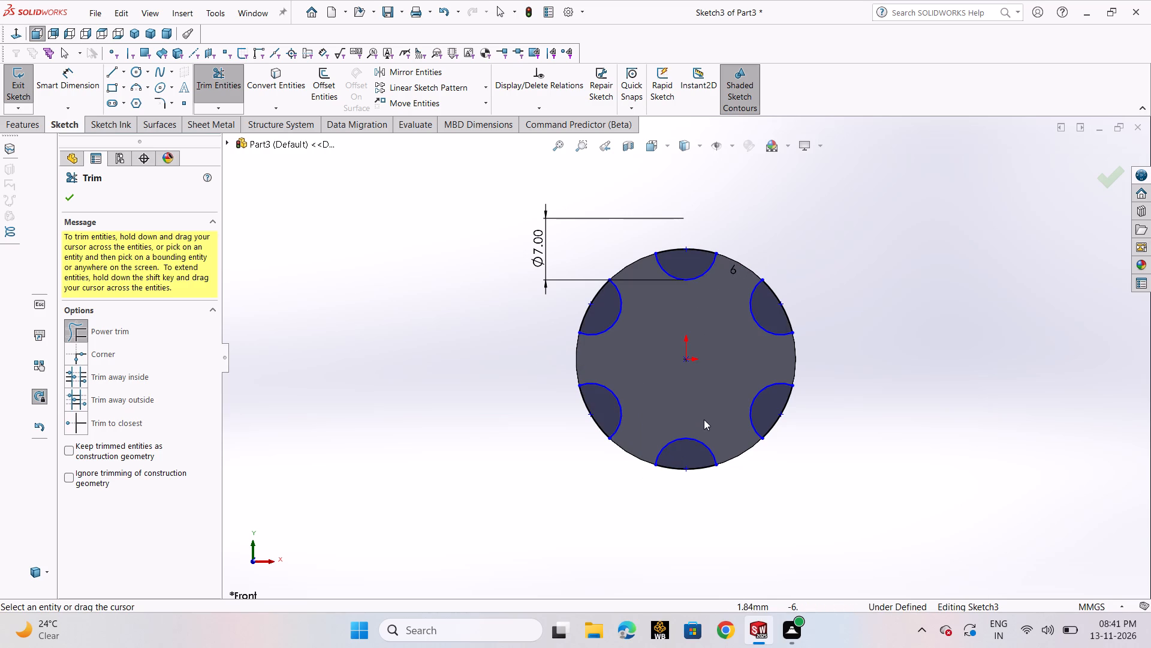
drag(721, 430, 751, 484)
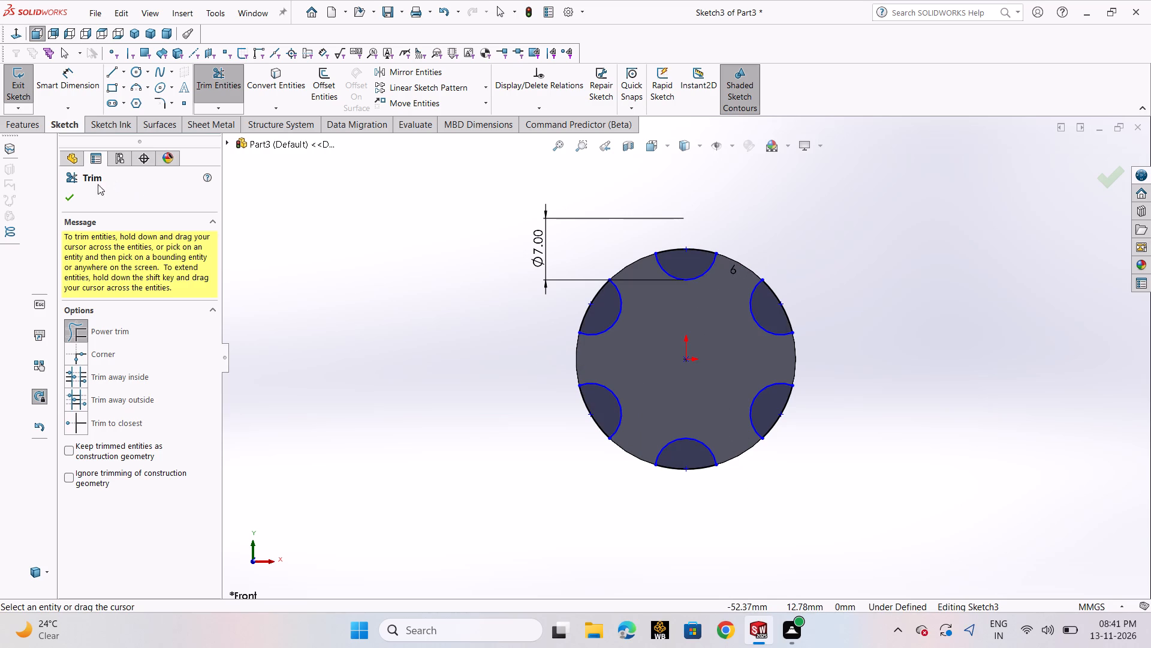
click(73, 200)
click(19, 85)
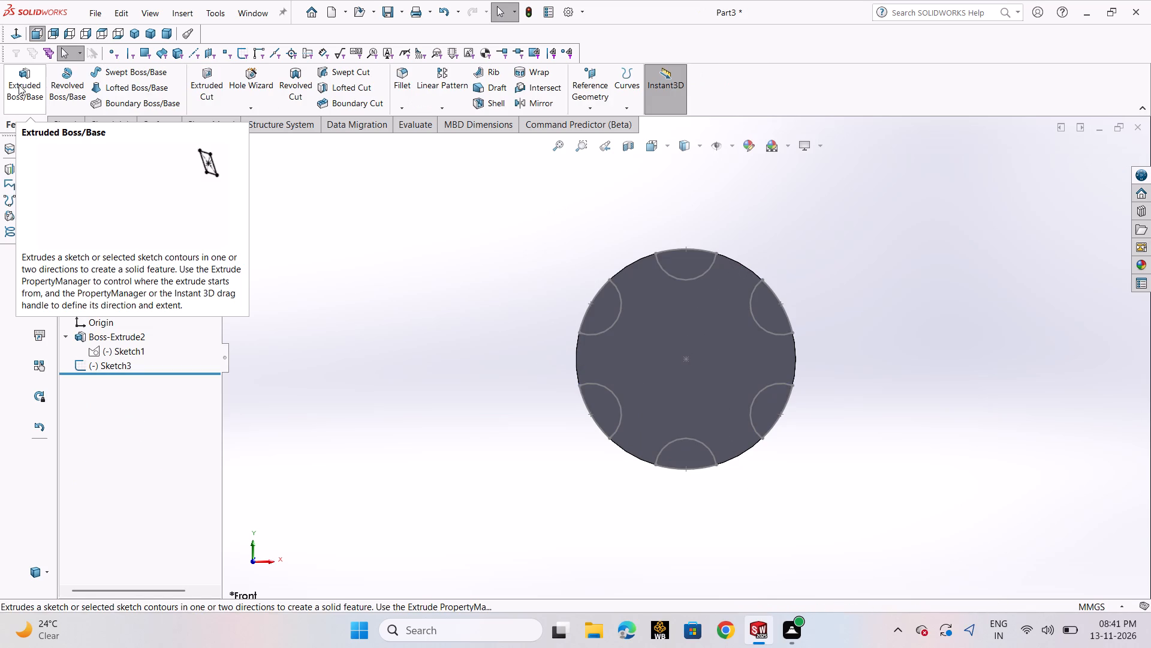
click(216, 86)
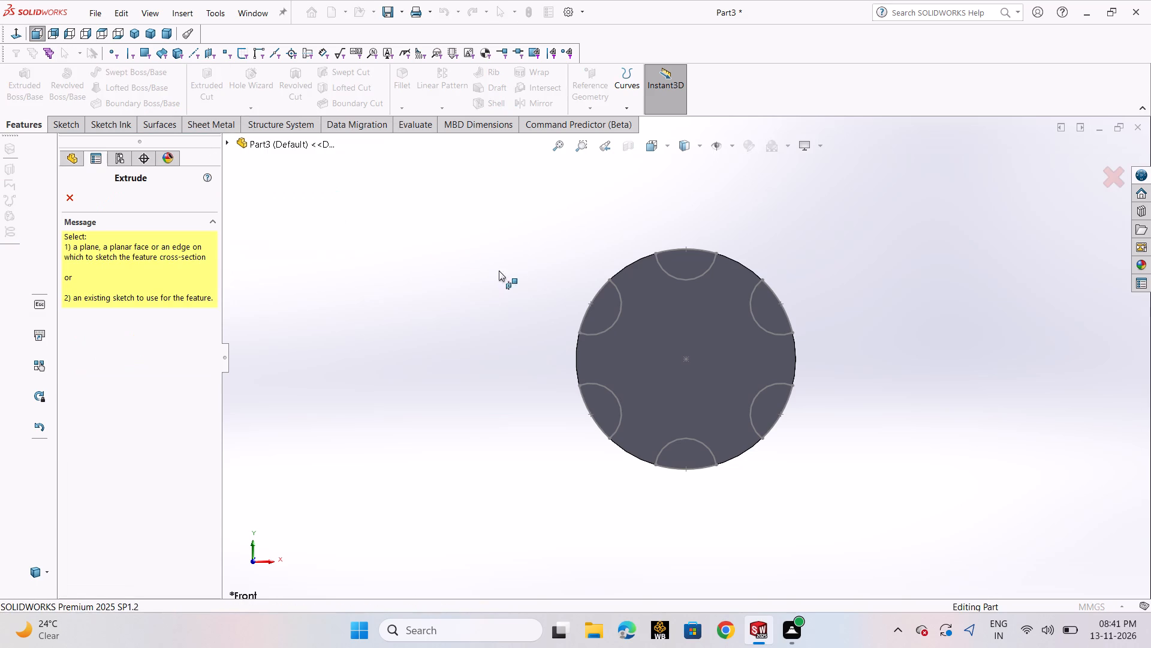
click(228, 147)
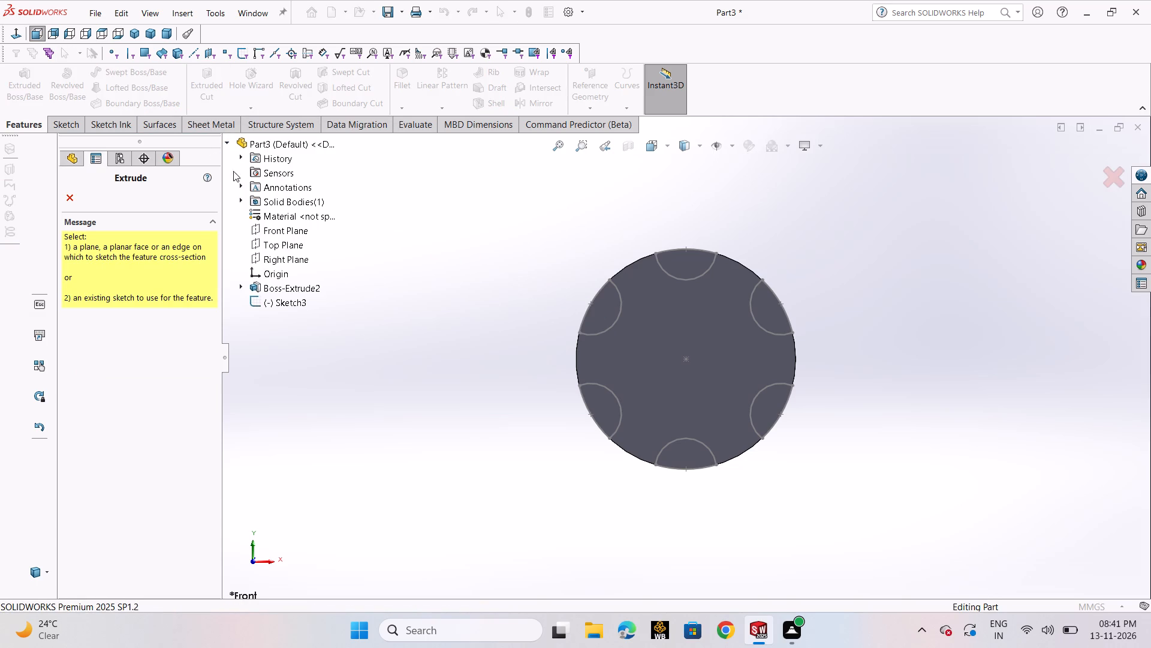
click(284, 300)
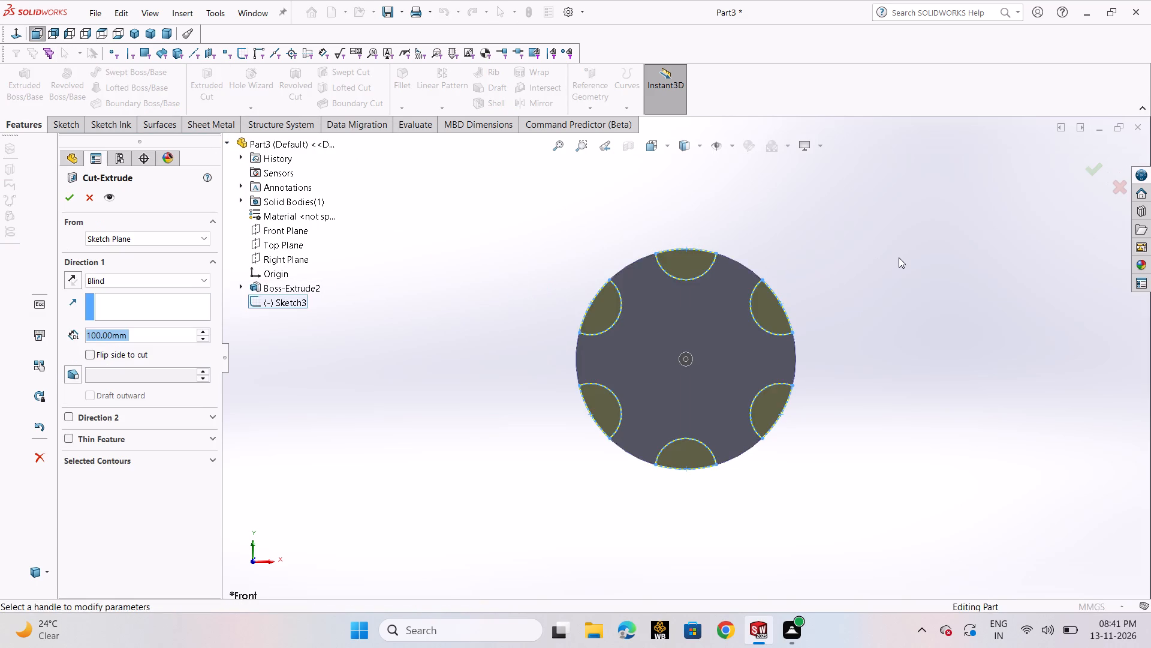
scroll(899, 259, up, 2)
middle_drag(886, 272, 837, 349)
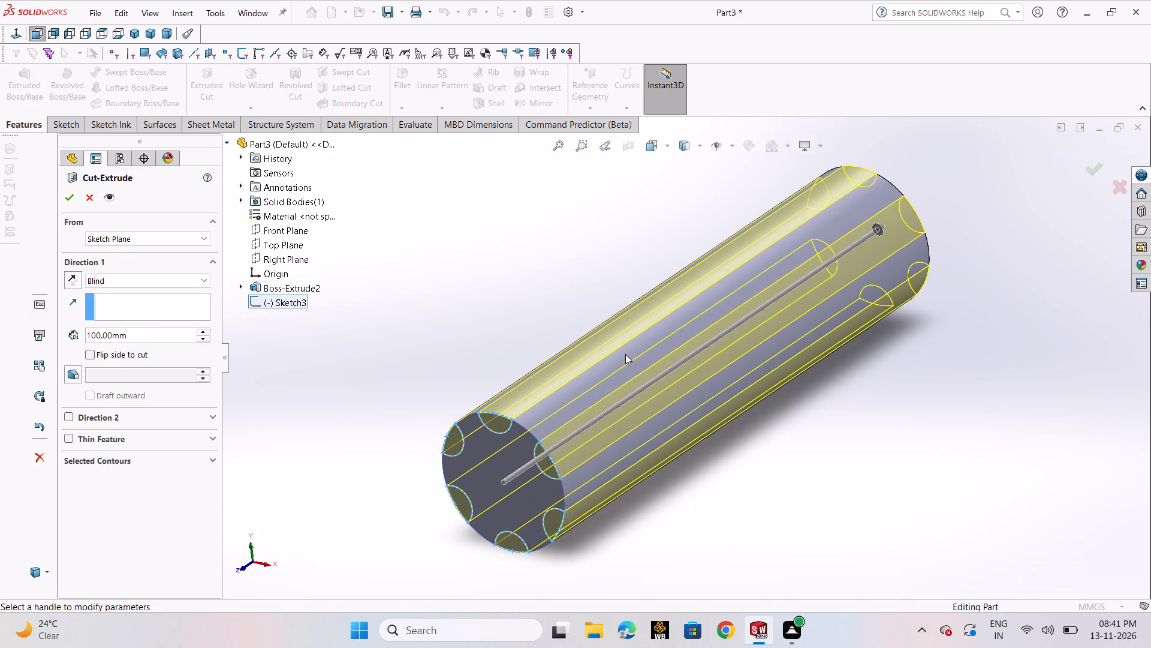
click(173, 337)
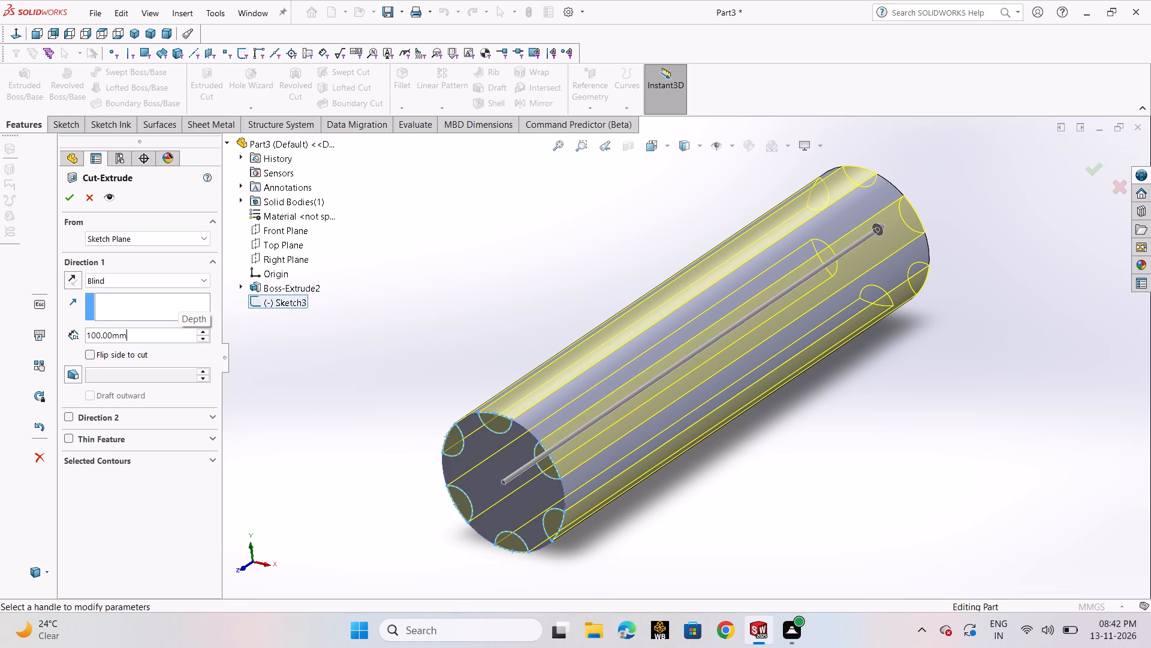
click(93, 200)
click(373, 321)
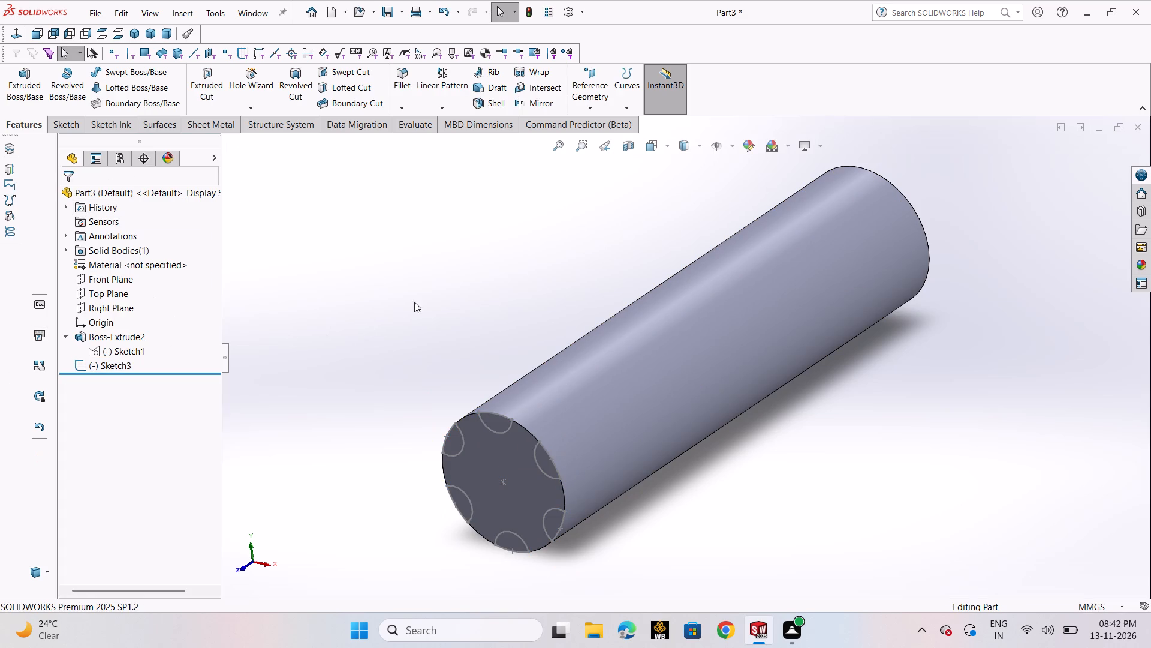
Fillet the circular edge at the cylinder's far end, opposite the sketched face, with a 6.5 mm radius.
scroll(580, 322, up, 1)
click(400, 91)
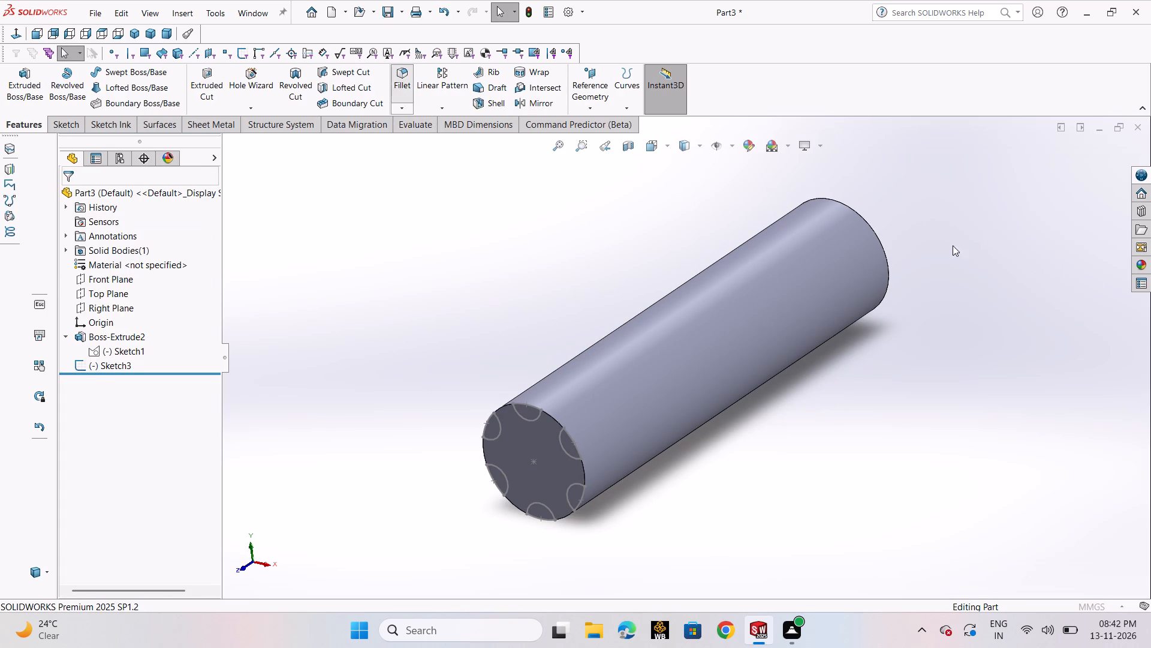
click(878, 238)
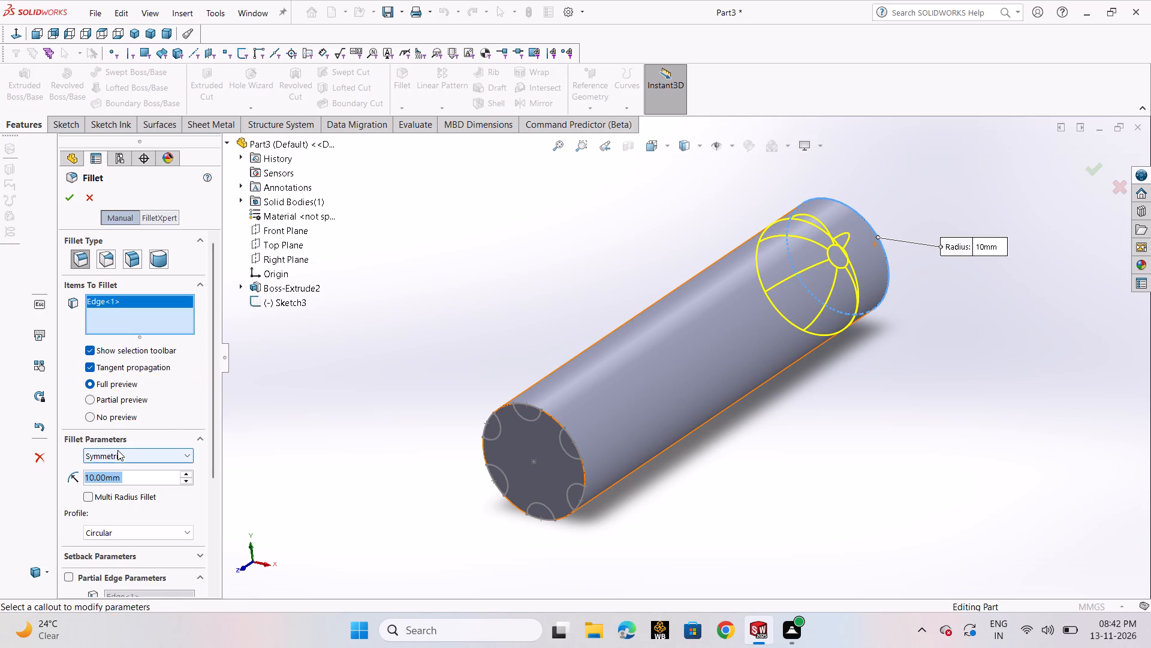
text(6.5)
key(Return)
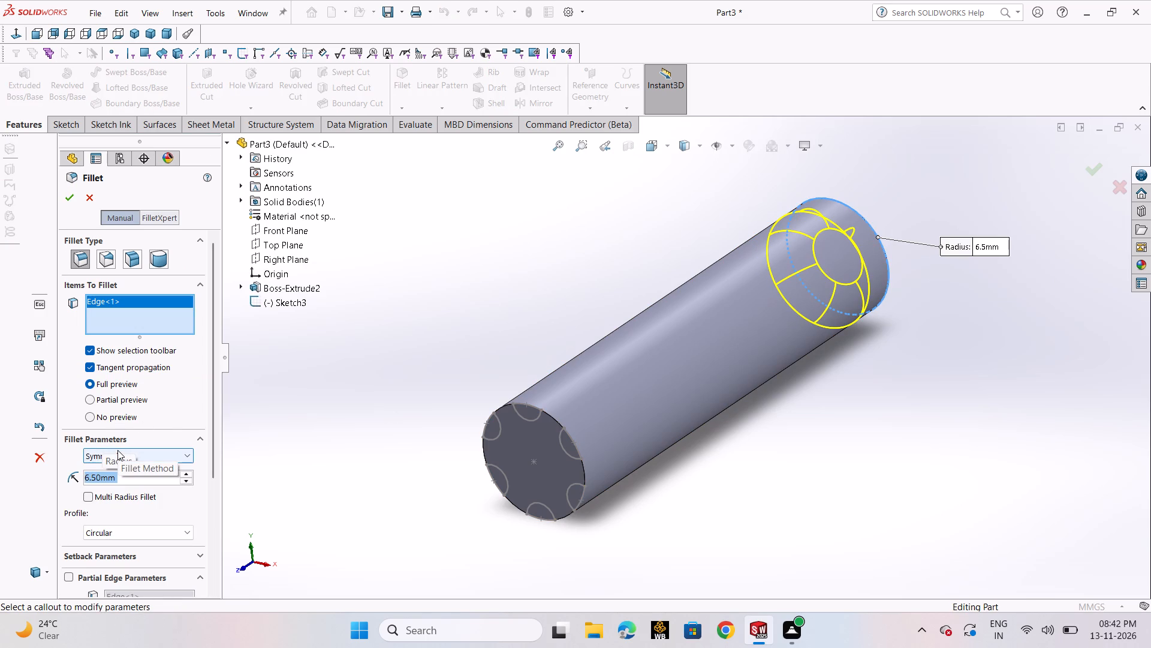
click(67, 200)
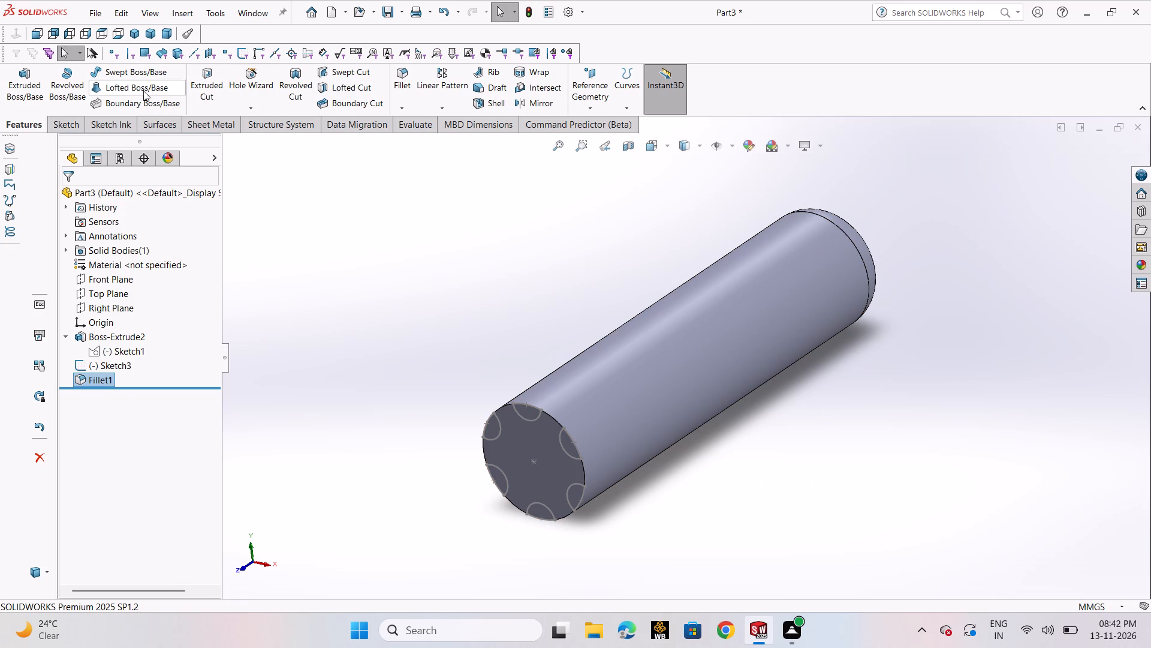
Cut-extrude the six groove profiles of Sketch3 blind to 100 mm along the cylinder's length.
click(209, 87)
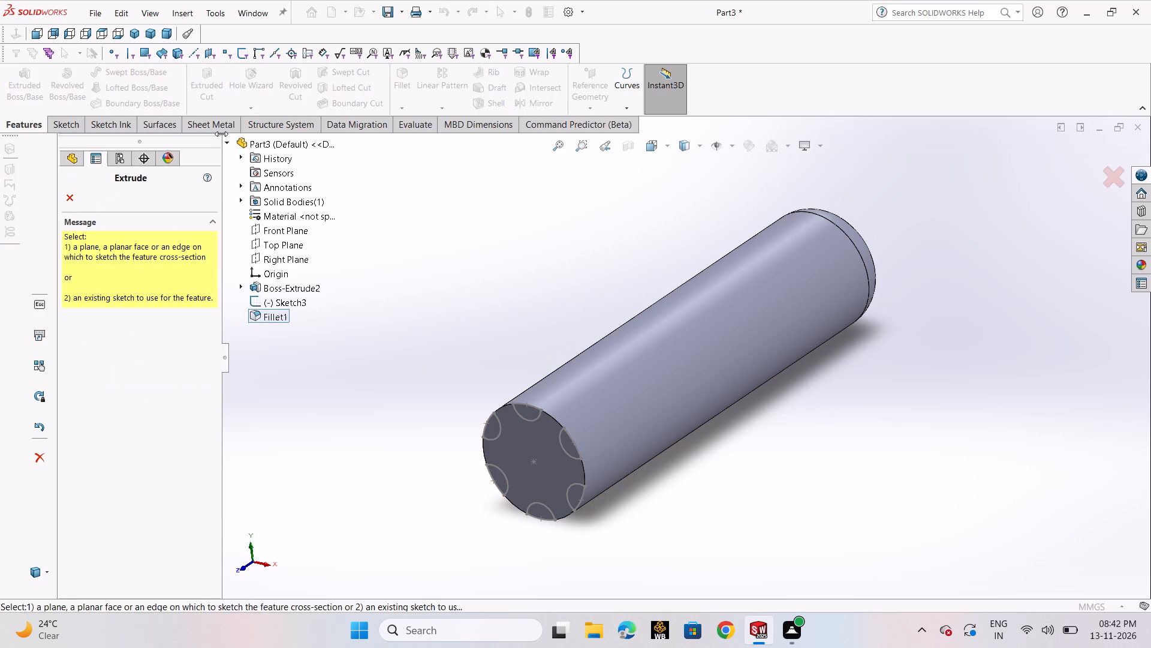
click(279, 304)
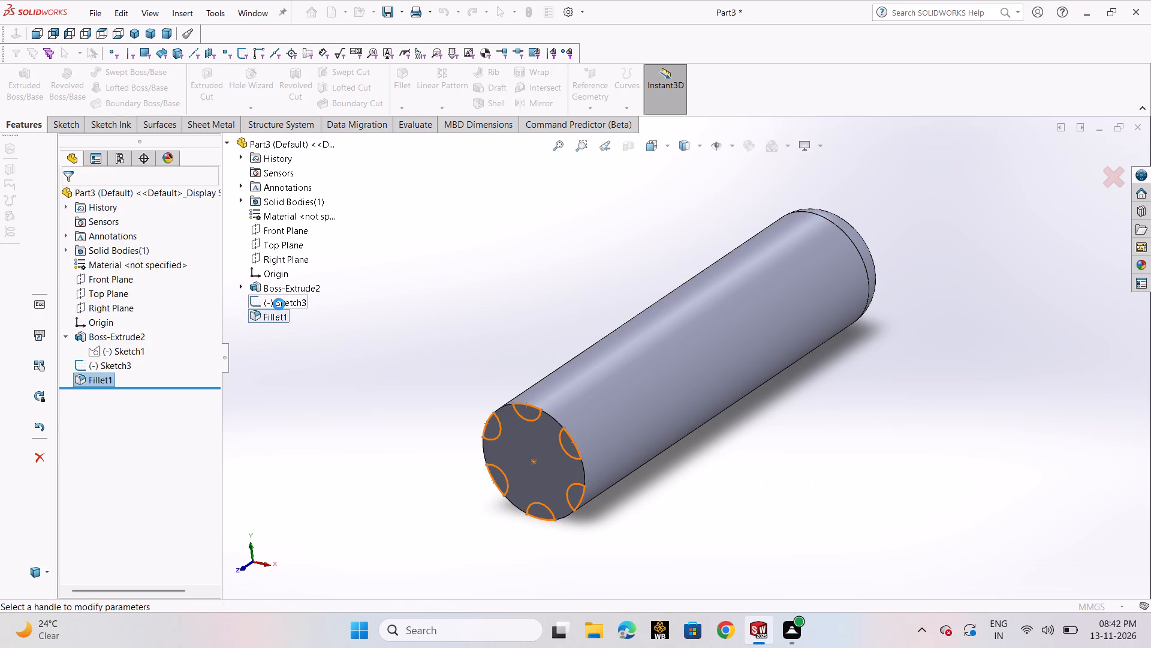
middle_drag(1042, 301, 1006, 324)
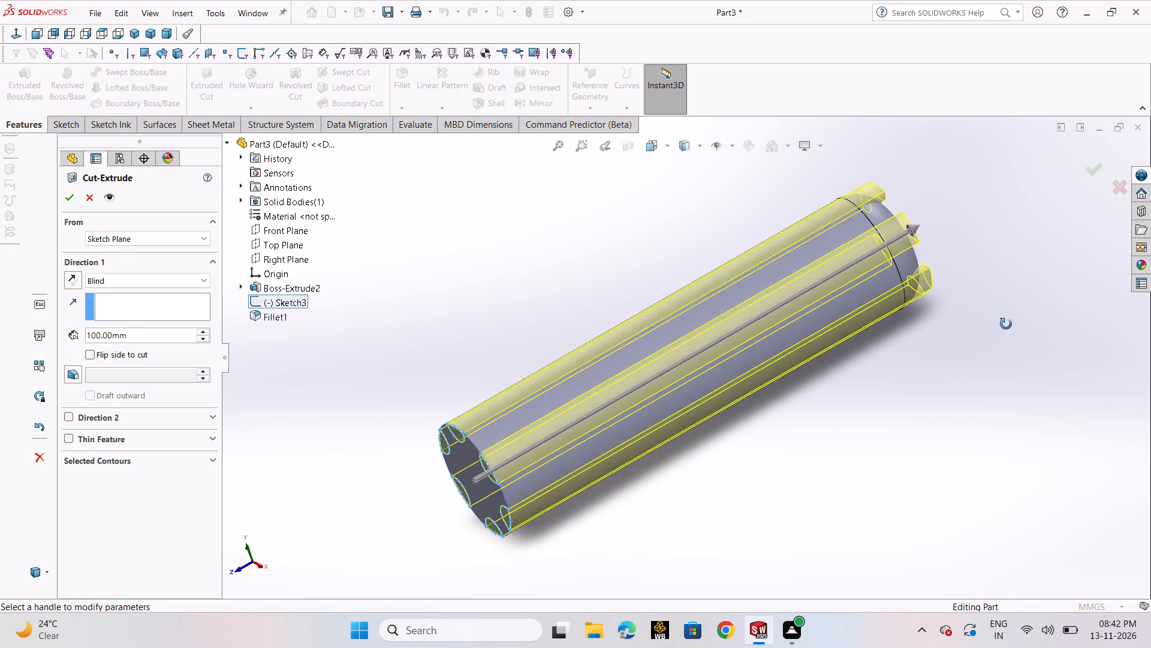
middle_drag(1006, 324, 977, 361)
scroll(1001, 325, down, 1)
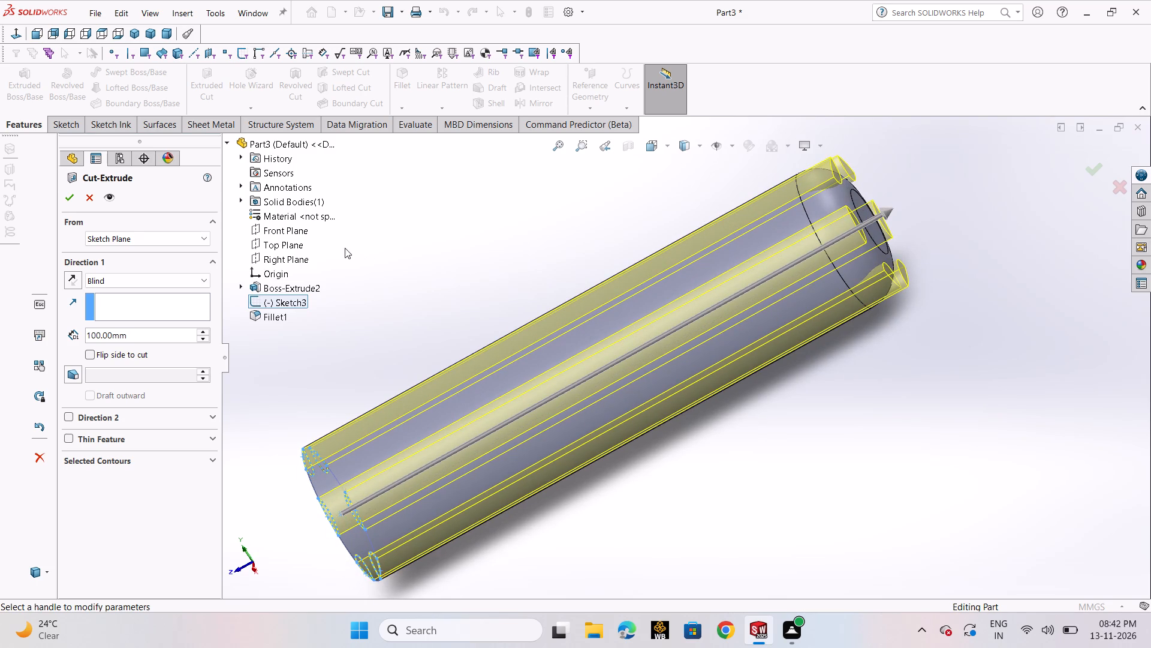
click(73, 201)
click(390, 238)
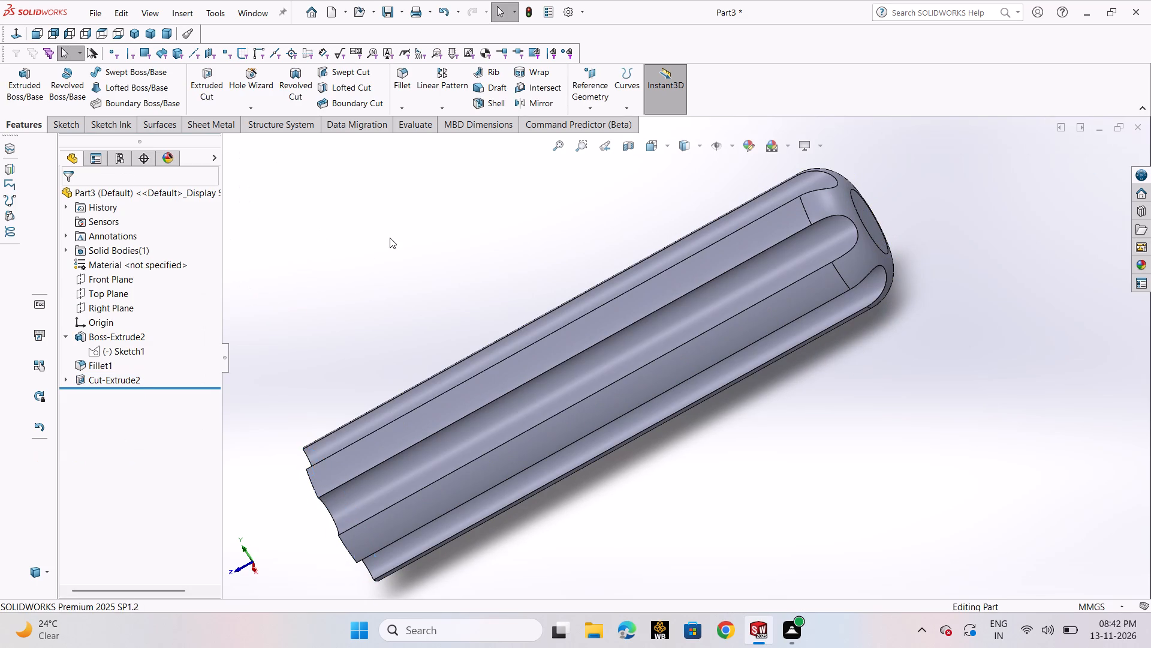
scroll(742, 314, up, 3)
click(757, 447)
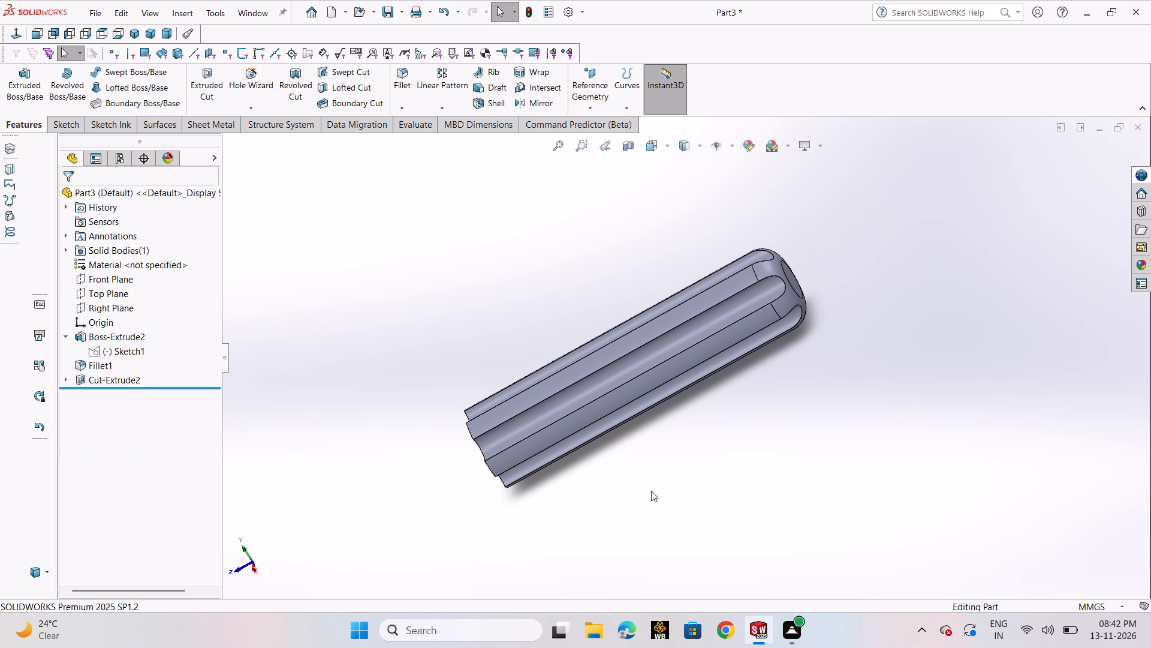
Start a sketch on the Top Plane and draw a circle about 18.5 mm in diameter overlapping the cylinder's side near its unfilleted end.
middle_drag(650, 491, 713, 265)
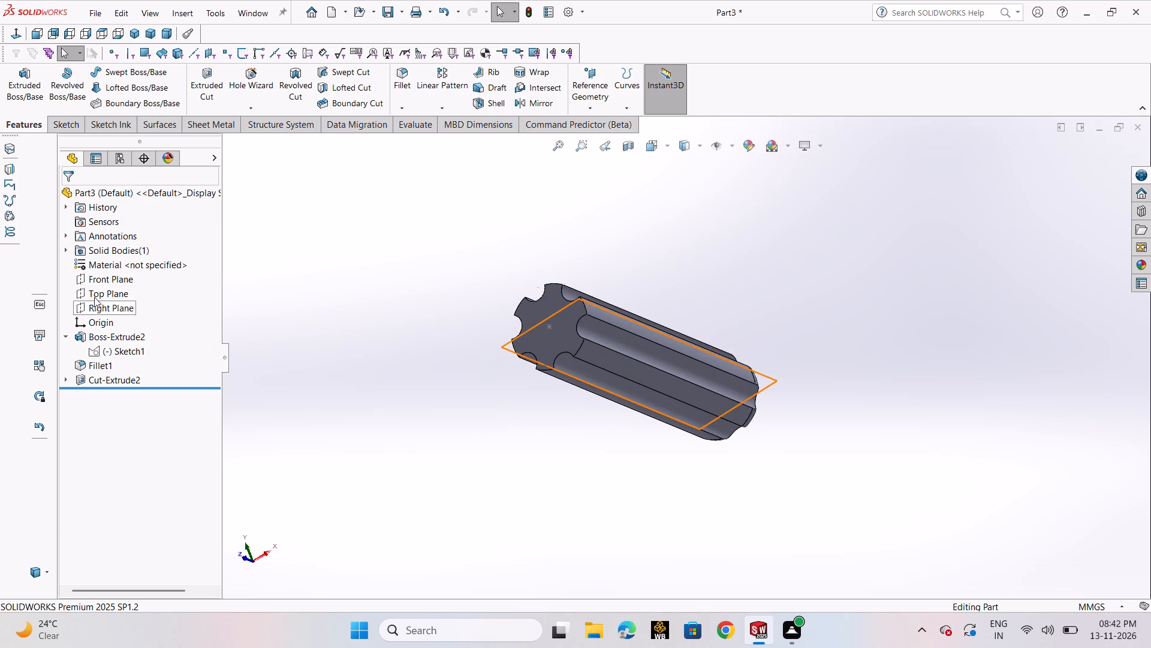
click(98, 295)
click(118, 282)
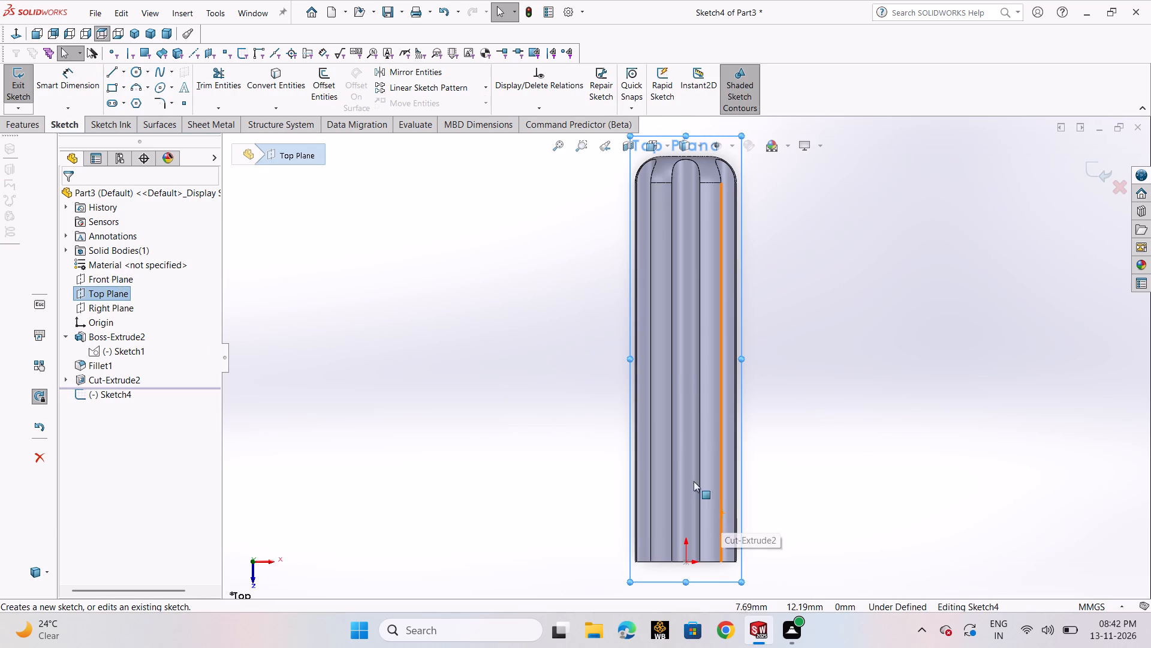
click(456, 364)
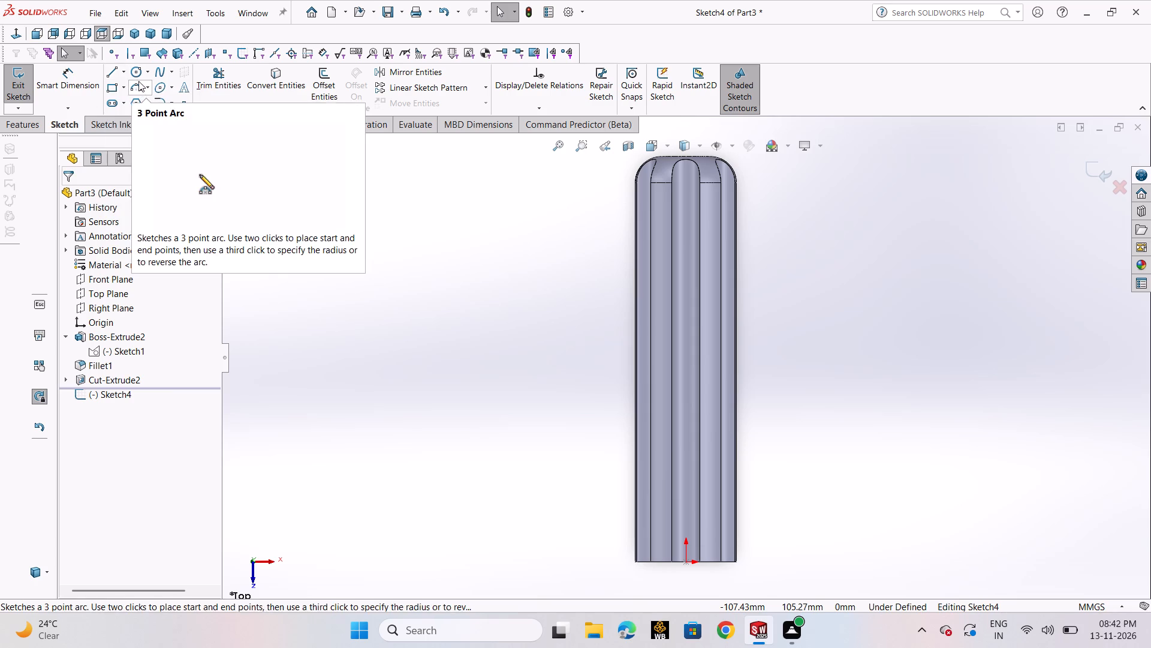
click(138, 74)
click(141, 89)
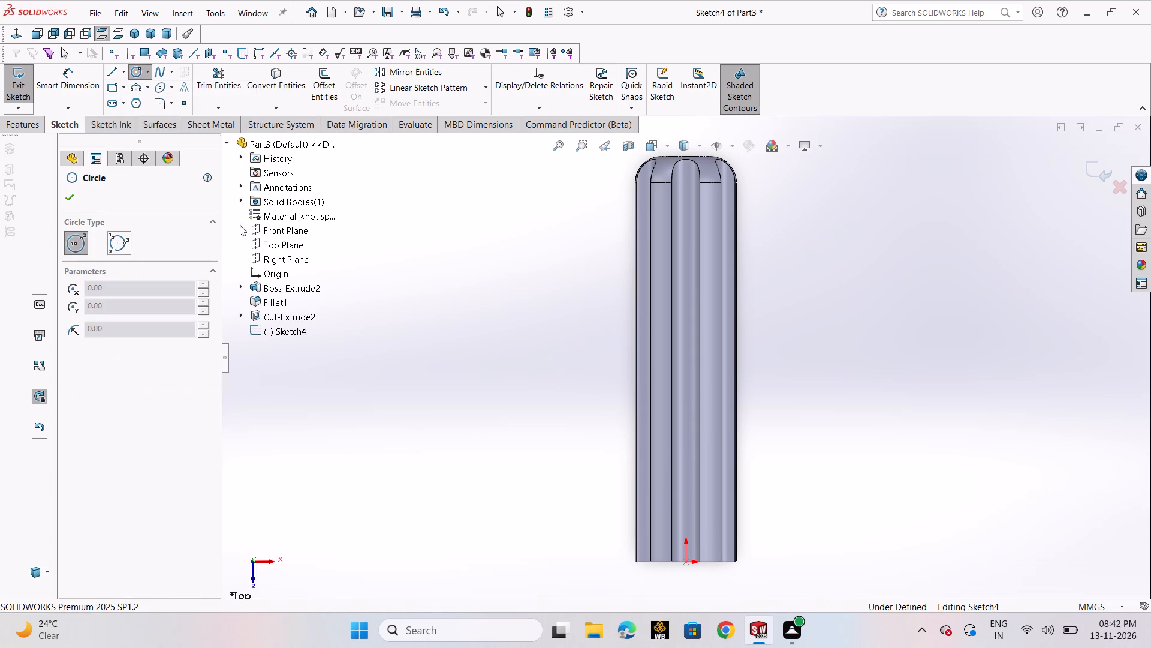
click(764, 521)
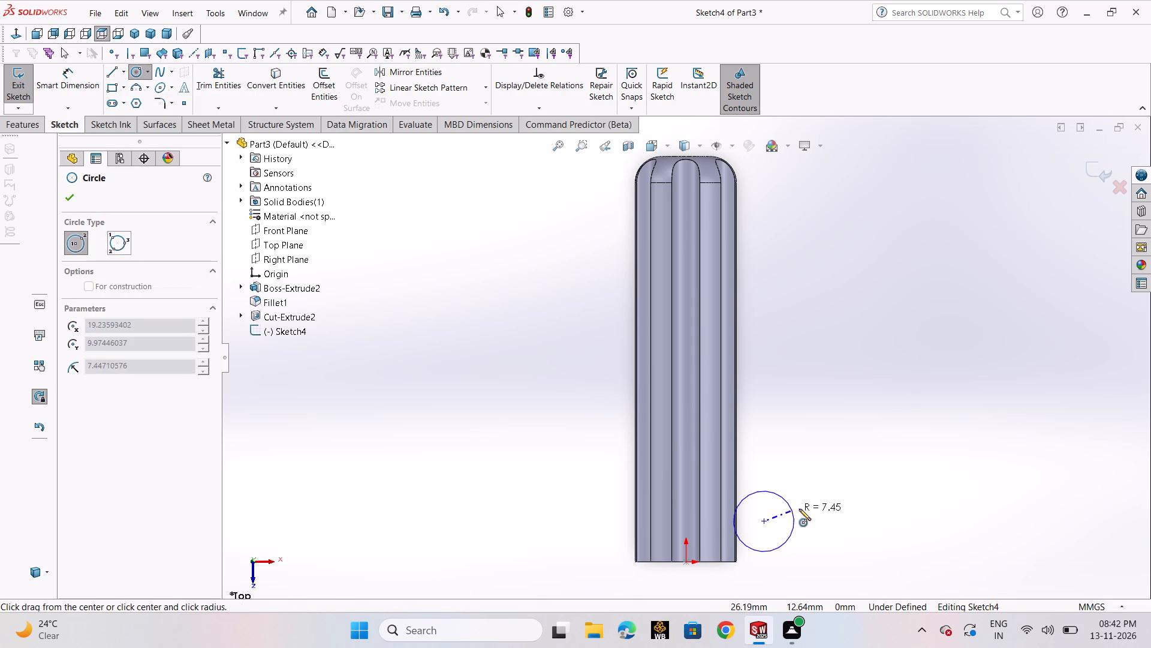
click(799, 509)
right_click(799, 509)
click(842, 518)
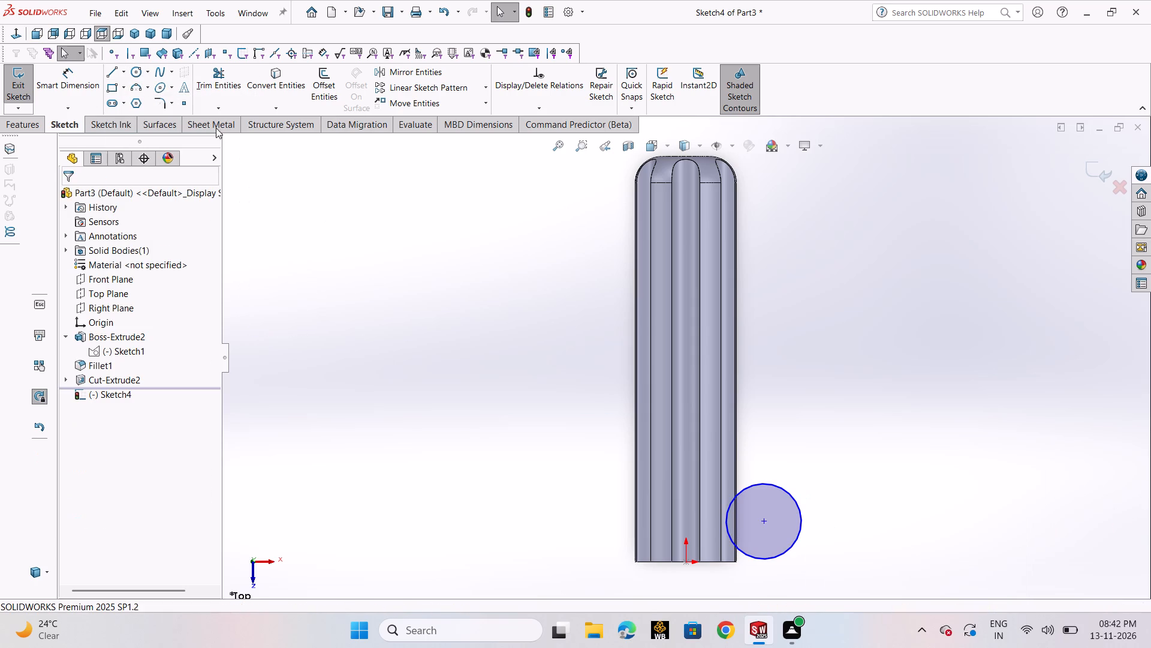
Dimension the circle's diameter to 20 mm.
click(71, 84)
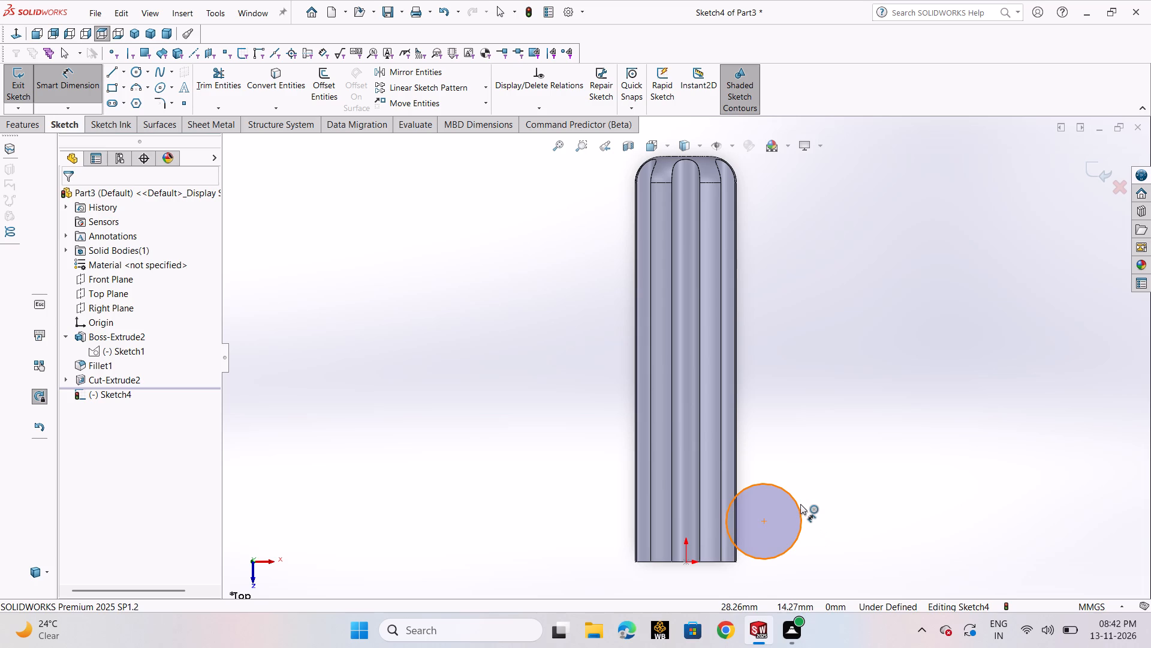
click(800, 504)
click(825, 448)
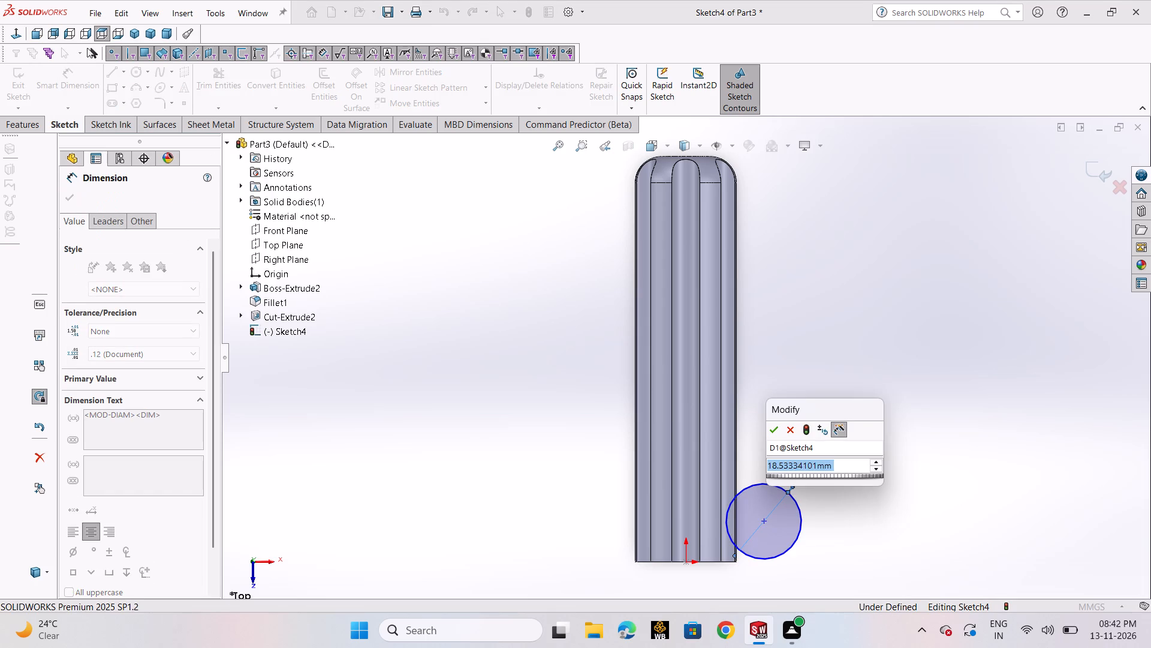
text(20)
key(Return)
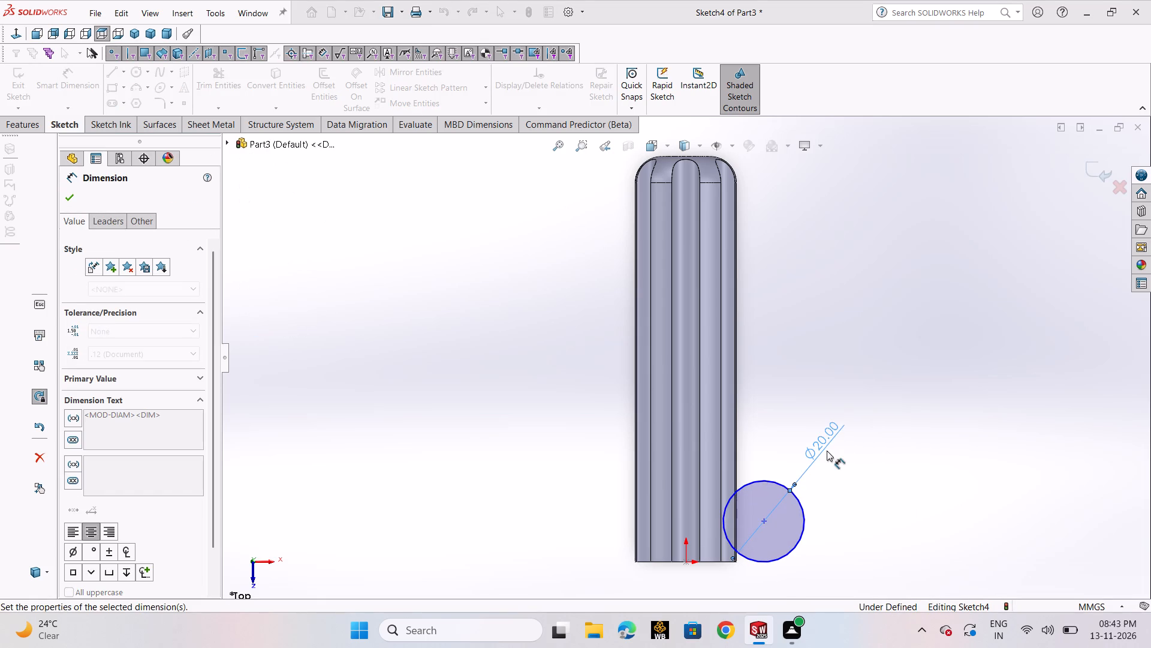
click(68, 200)
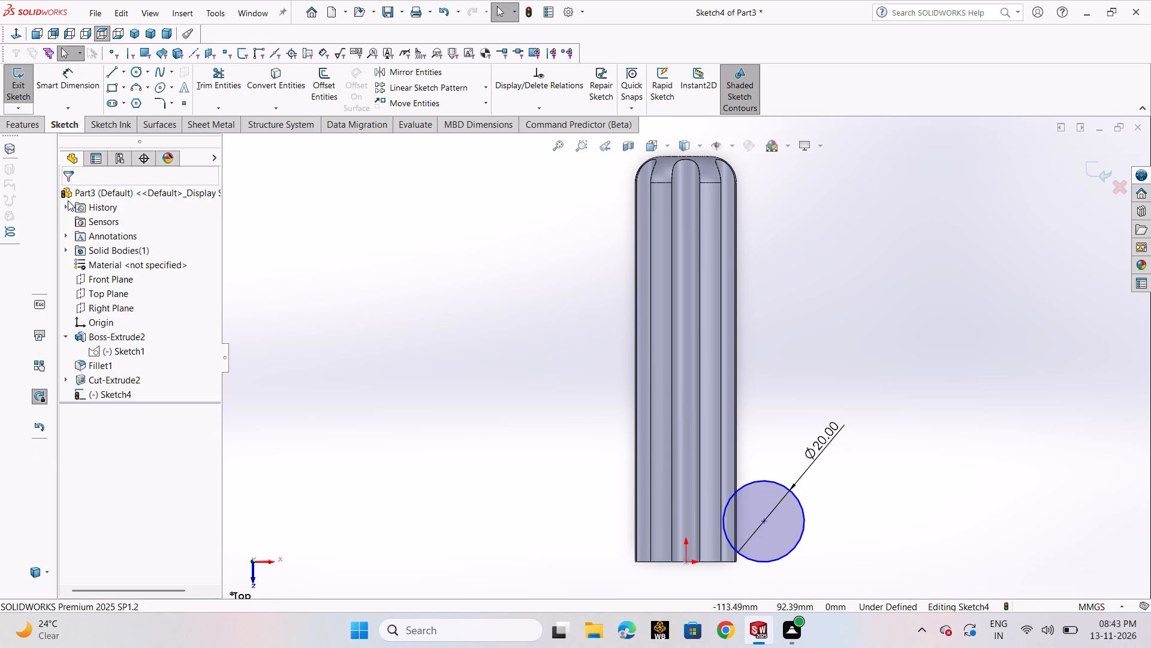
Dimension the lengthwise distance from the origin to the circle's centre to 20 mm.
click(59, 97)
click(684, 562)
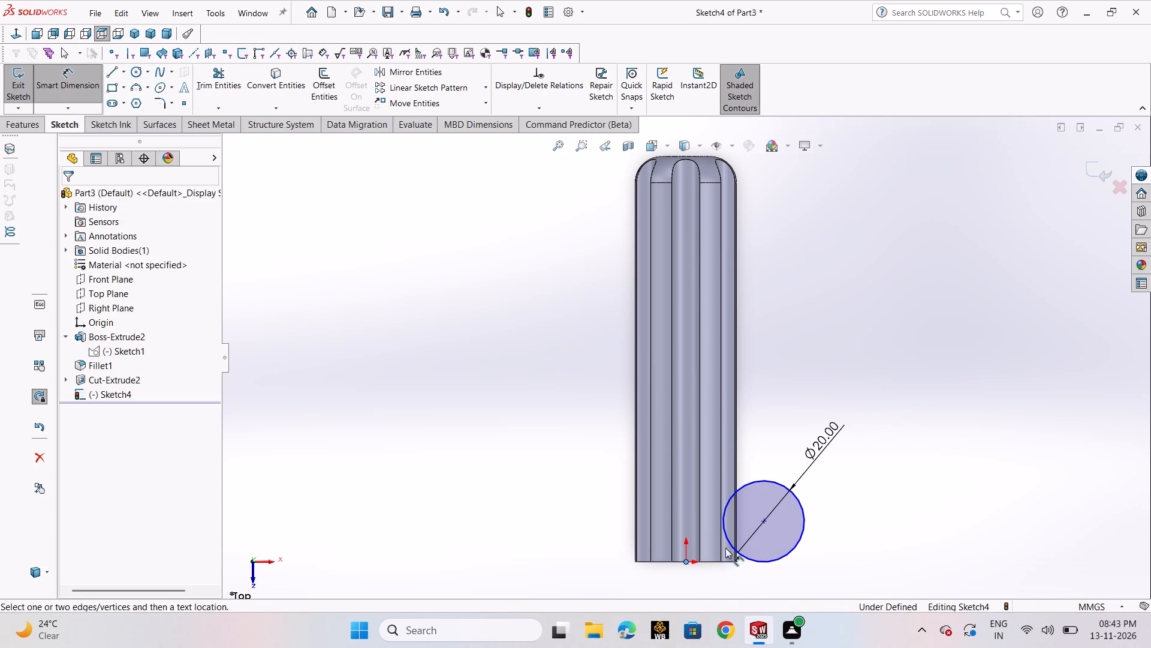
click(767, 522)
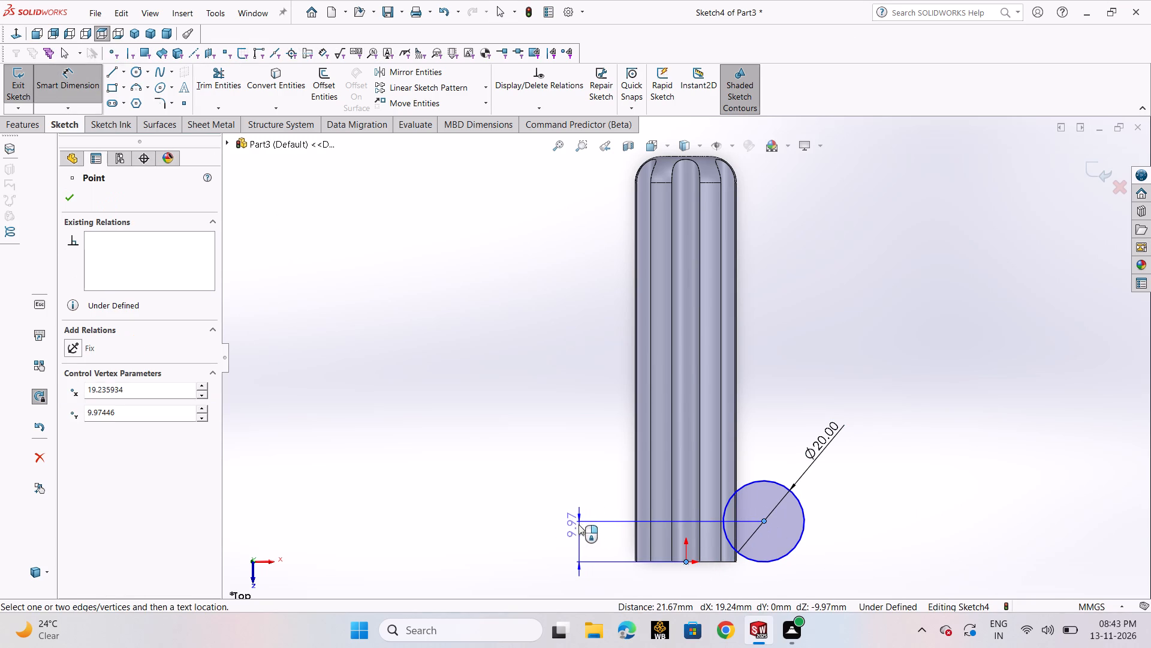
click(577, 533)
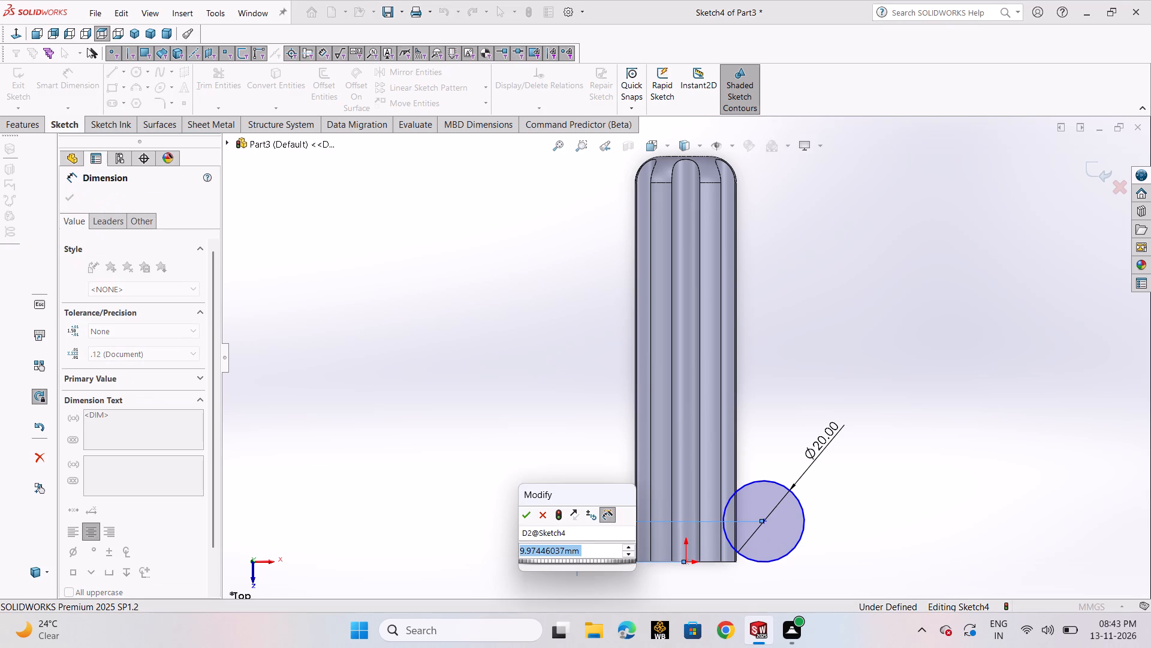
text(20)
key(Return)
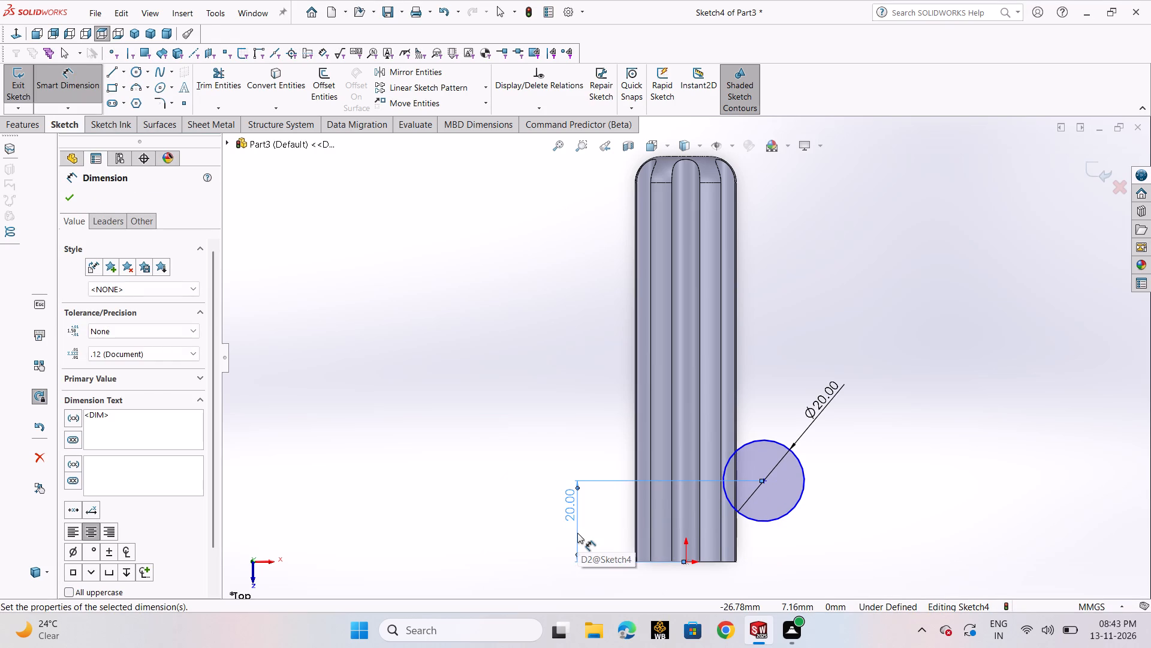
click(69, 196)
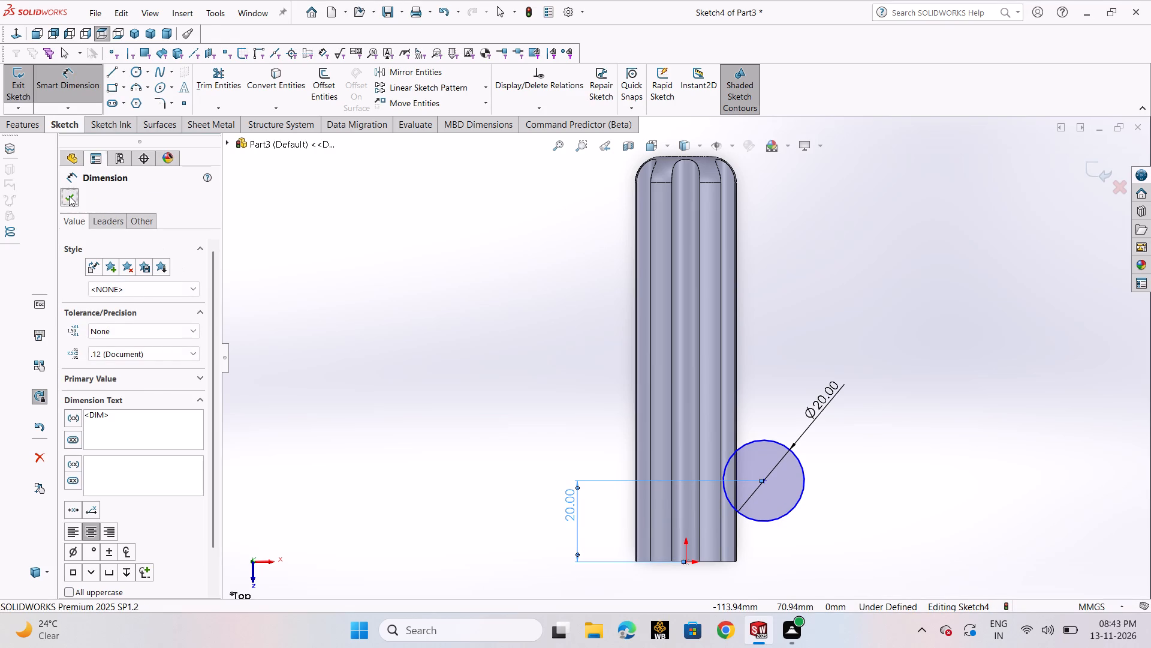
Dimension the crosswise distance between the origin and the circle's centre.
click(61, 86)
click(686, 563)
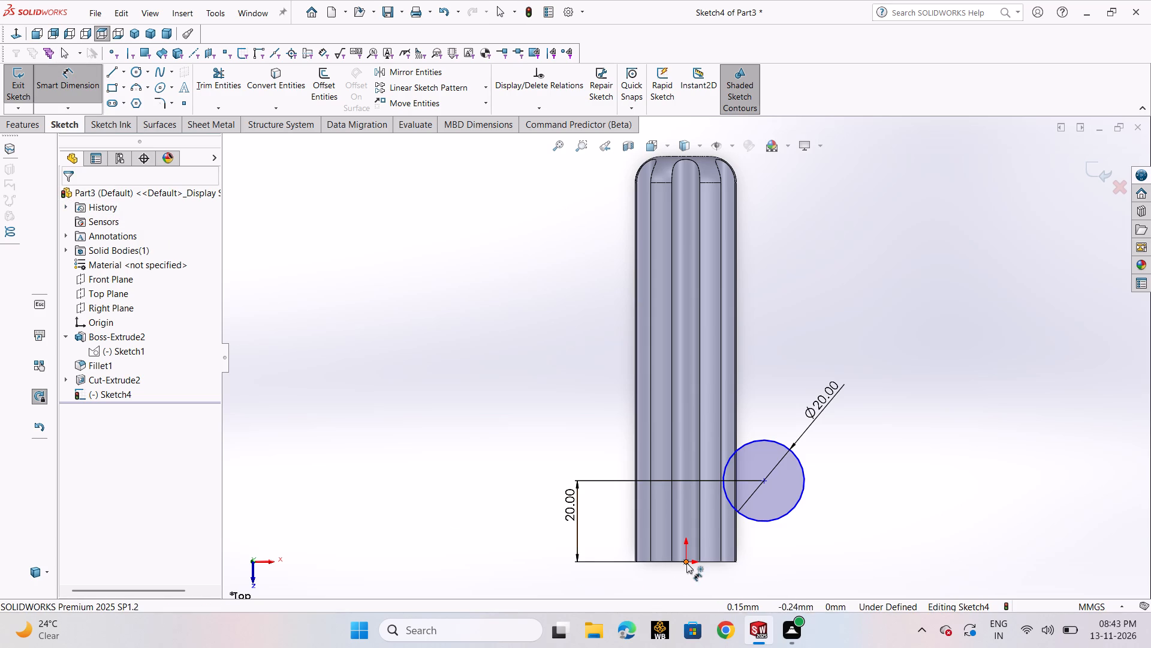
click(764, 482)
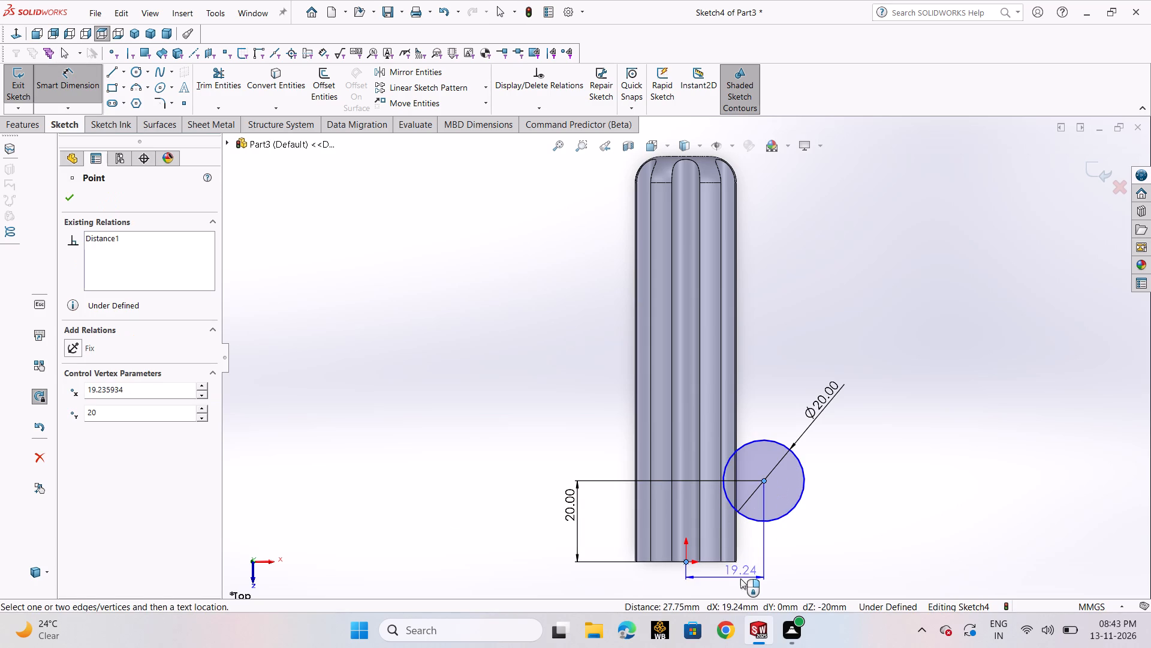
click(740, 579)
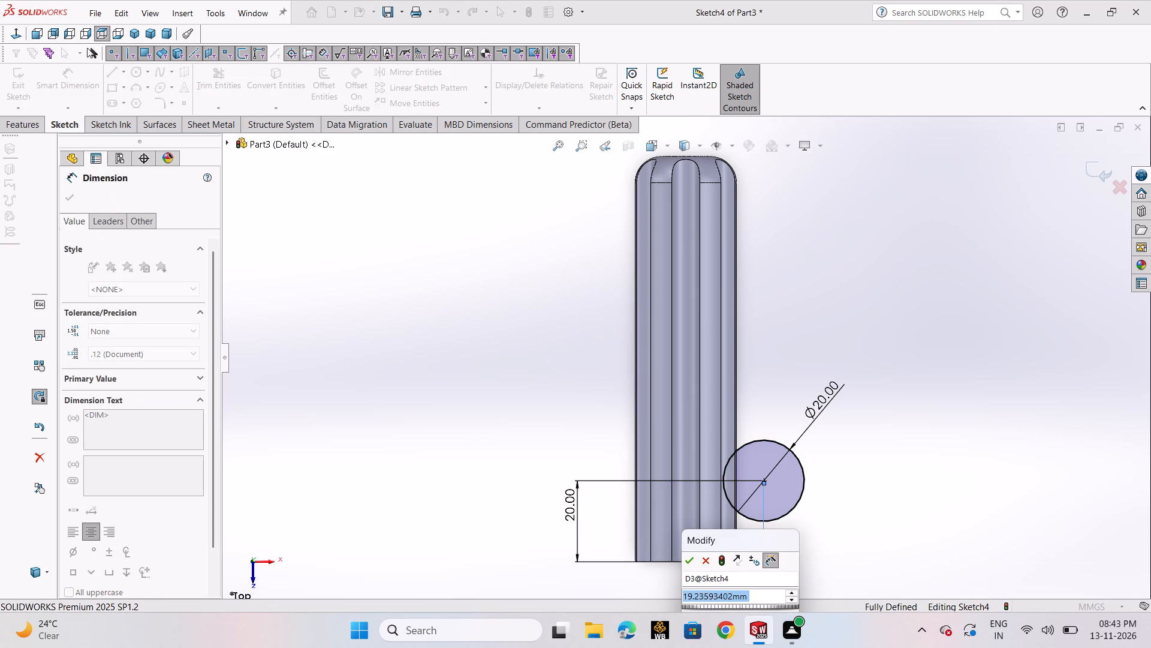
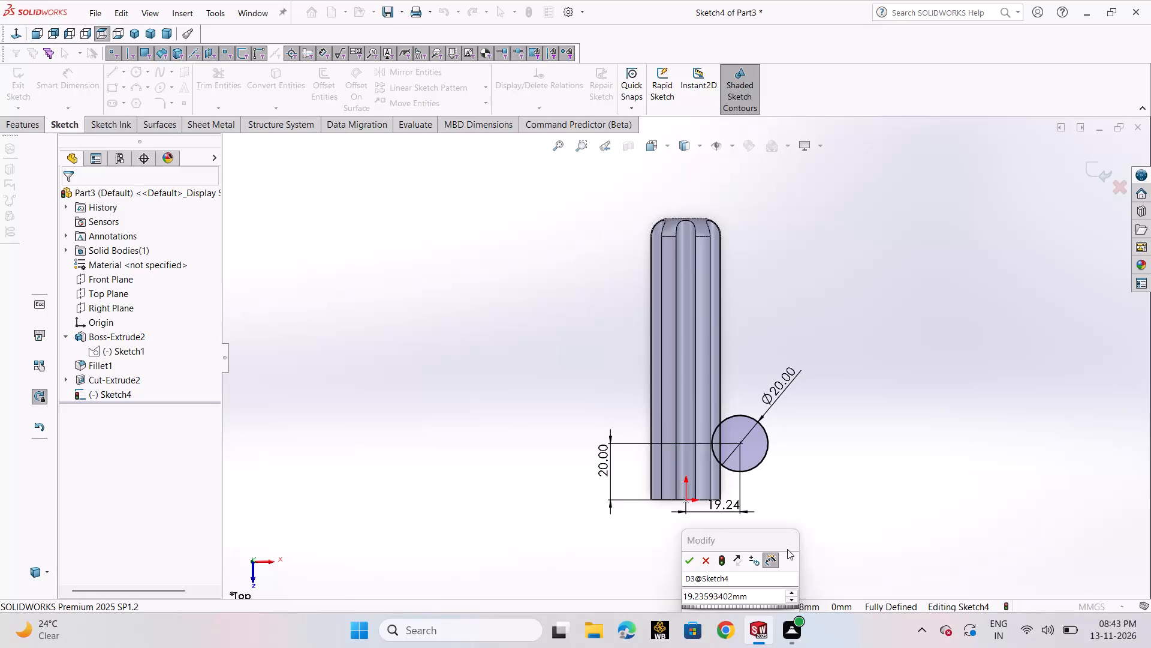
Set the crosswise distance from the origin to the circle's centre to 32/2, giving 16 mm.
click(764, 597)
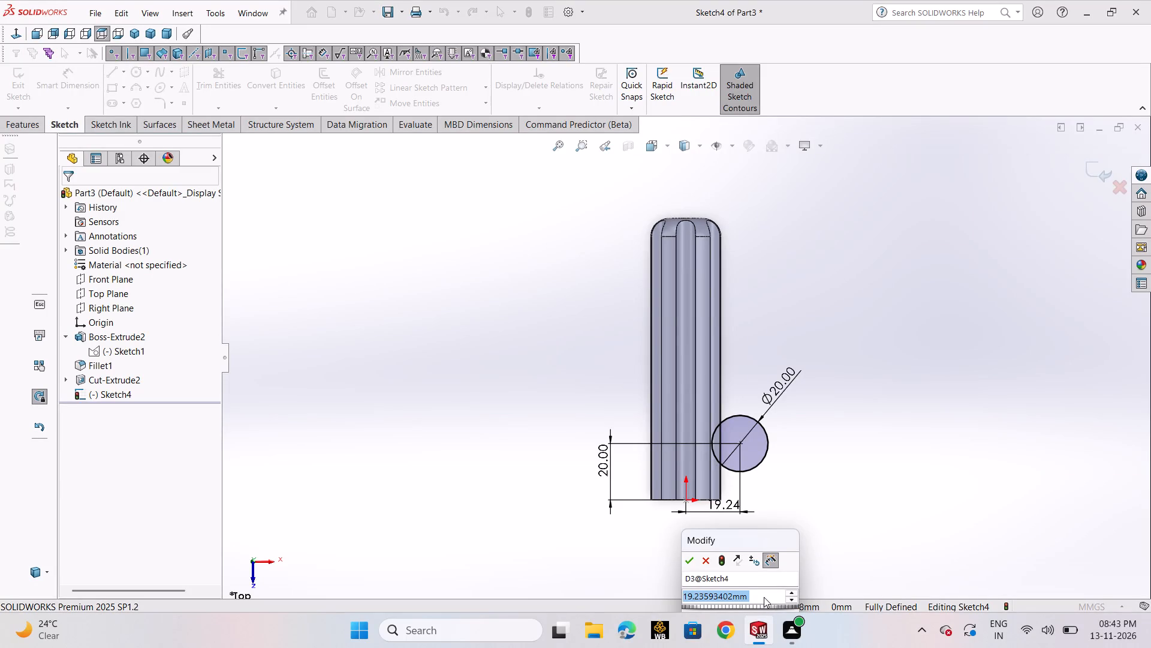
text(32)
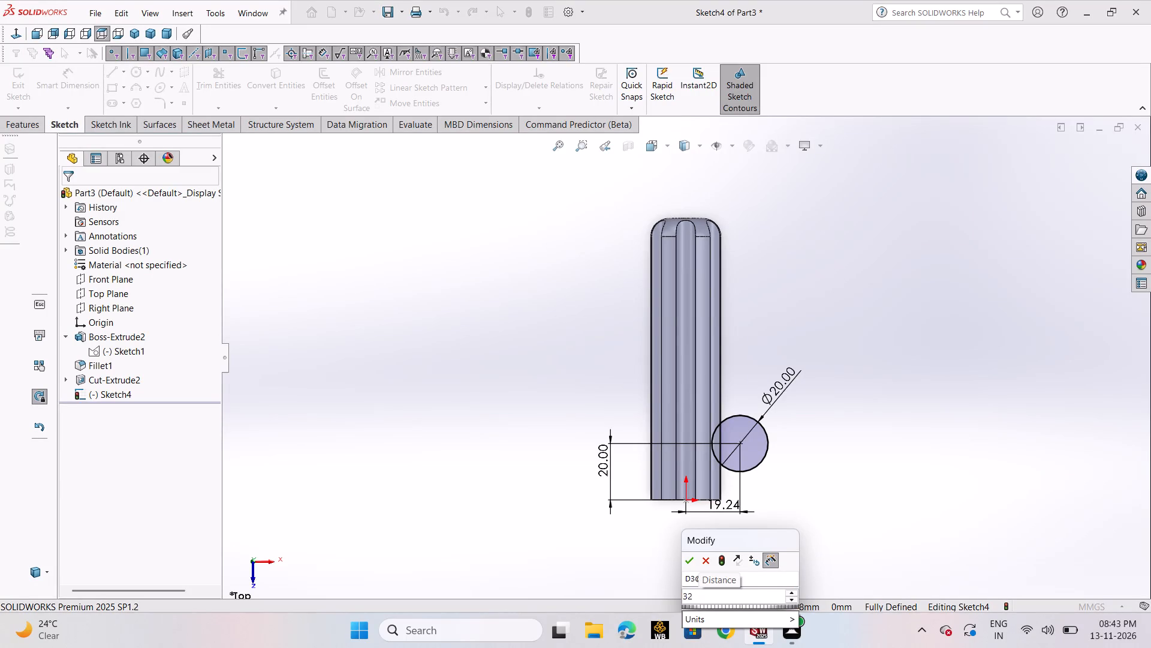
text(/2)
key(Return)
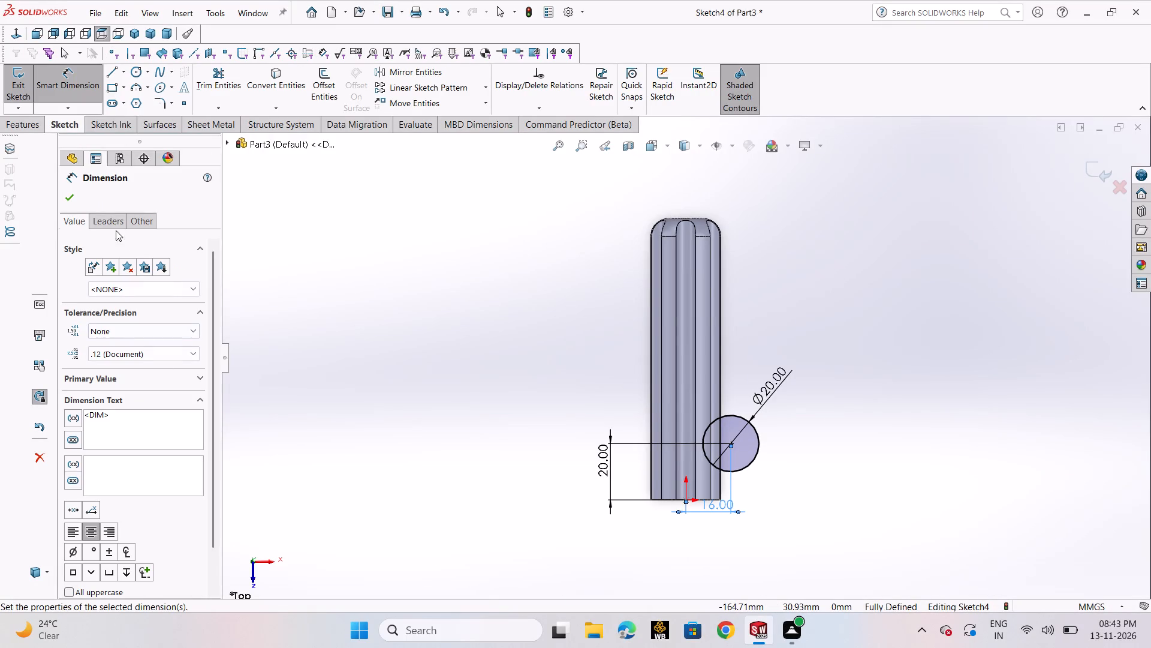
click(70, 199)
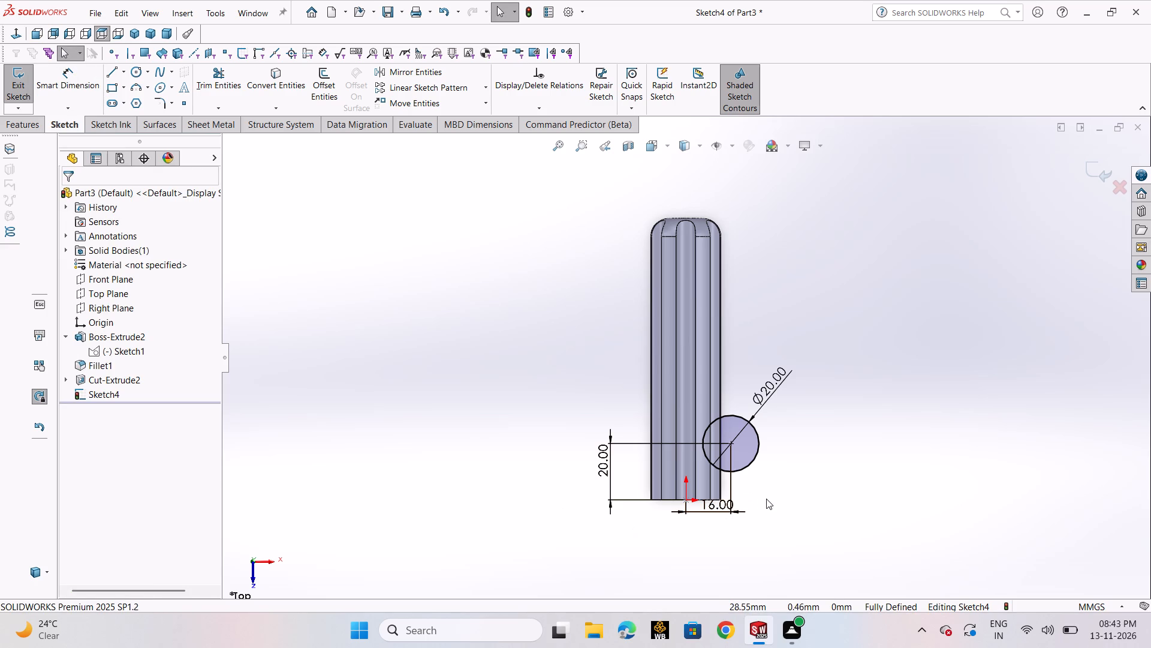
Draw a vertical centreline about 115 mm long from the origin along the cylinder's axis and exit the sketch.
click(125, 75)
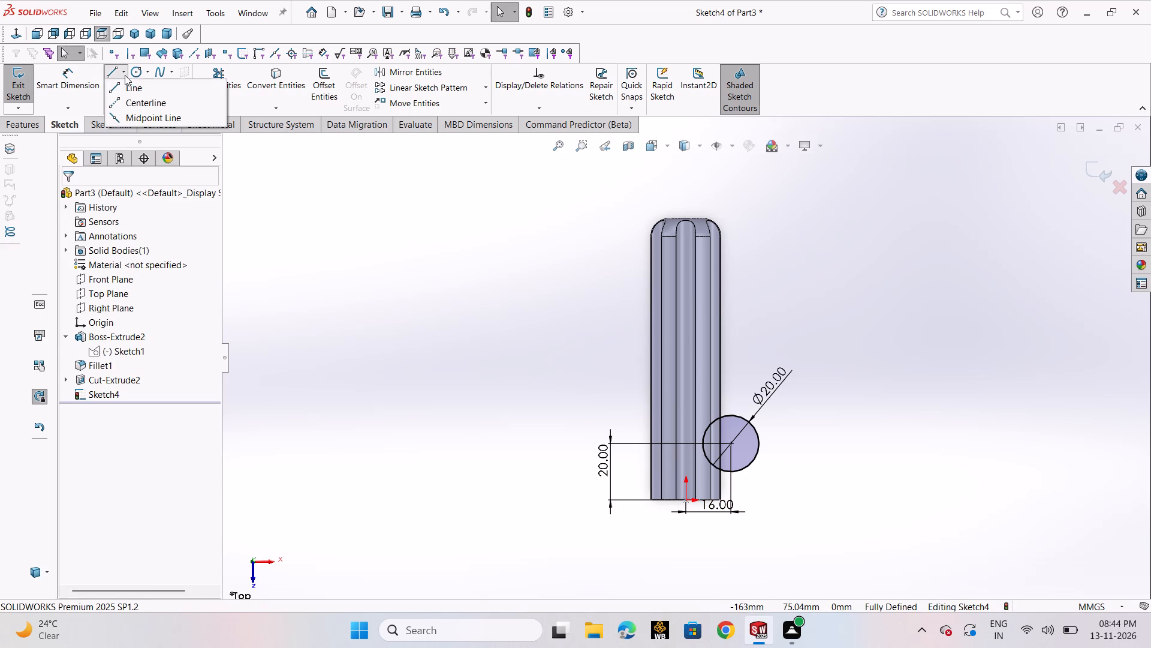
click(135, 102)
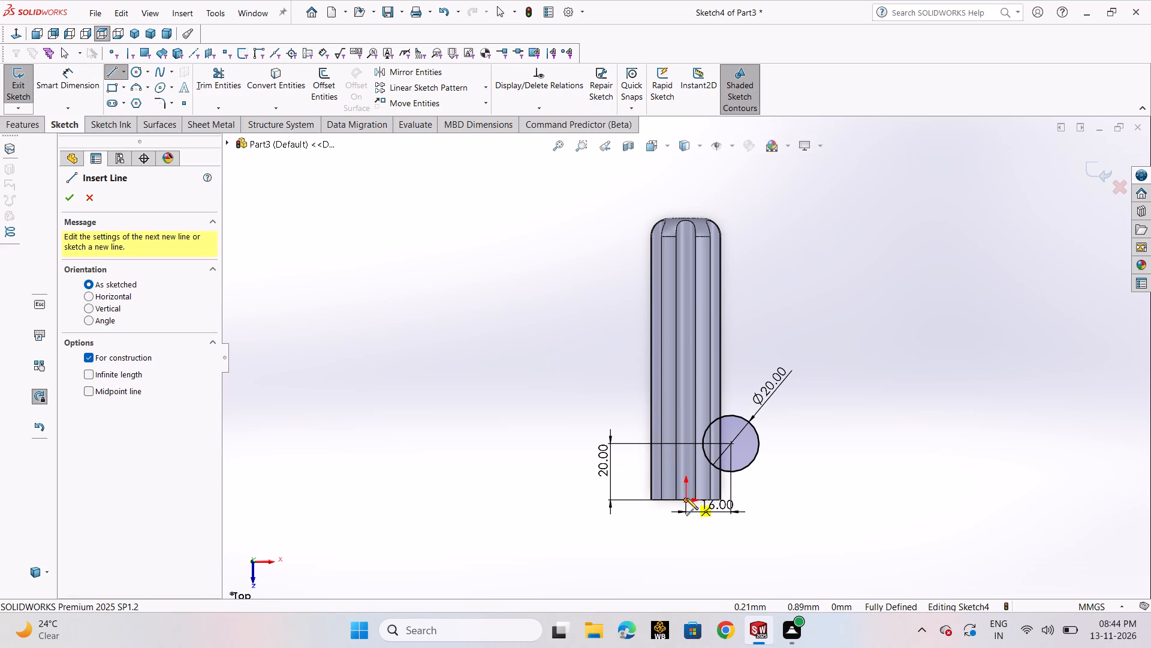
click(686, 498)
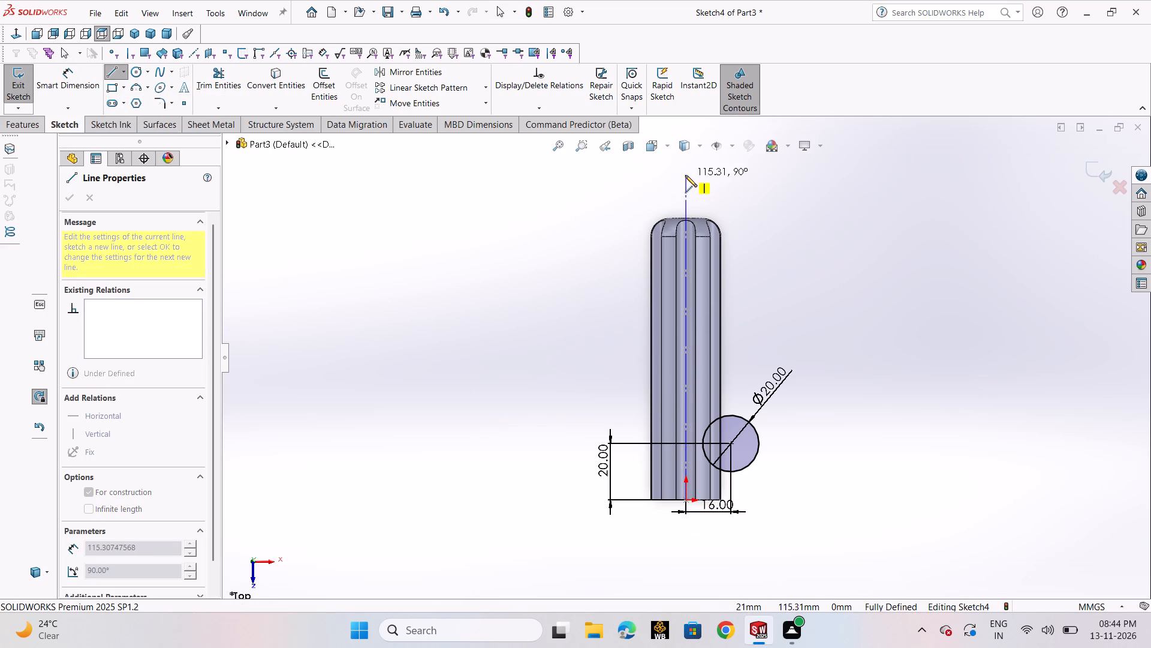
click(685, 175)
right_click(685, 175)
click(695, 186)
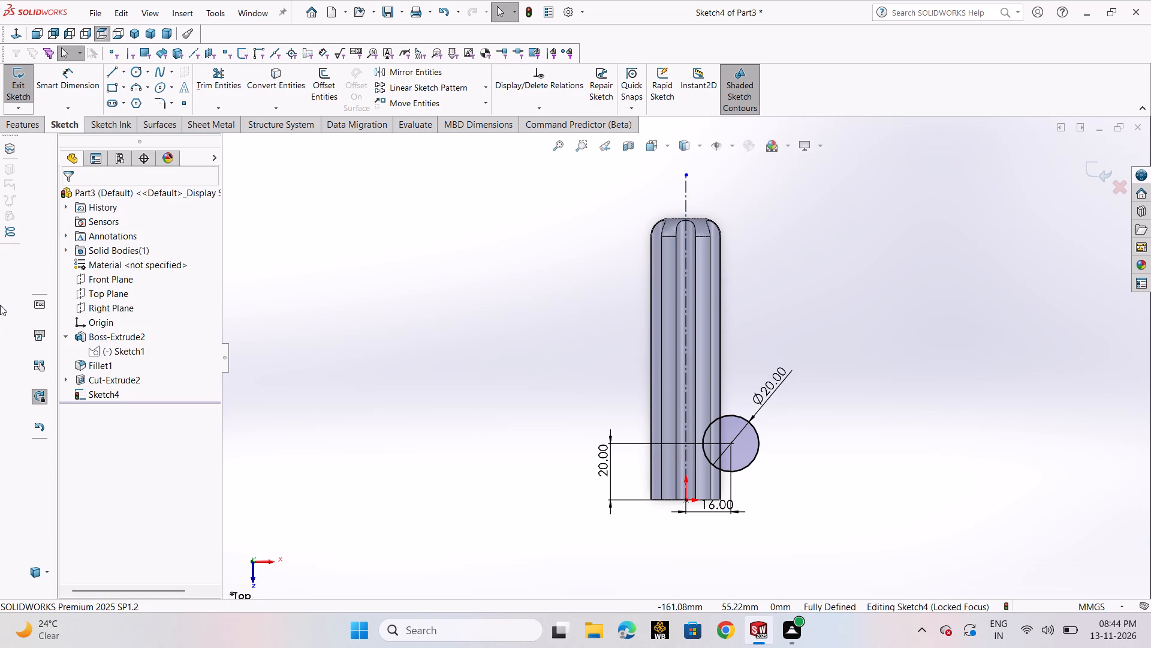
click(10, 89)
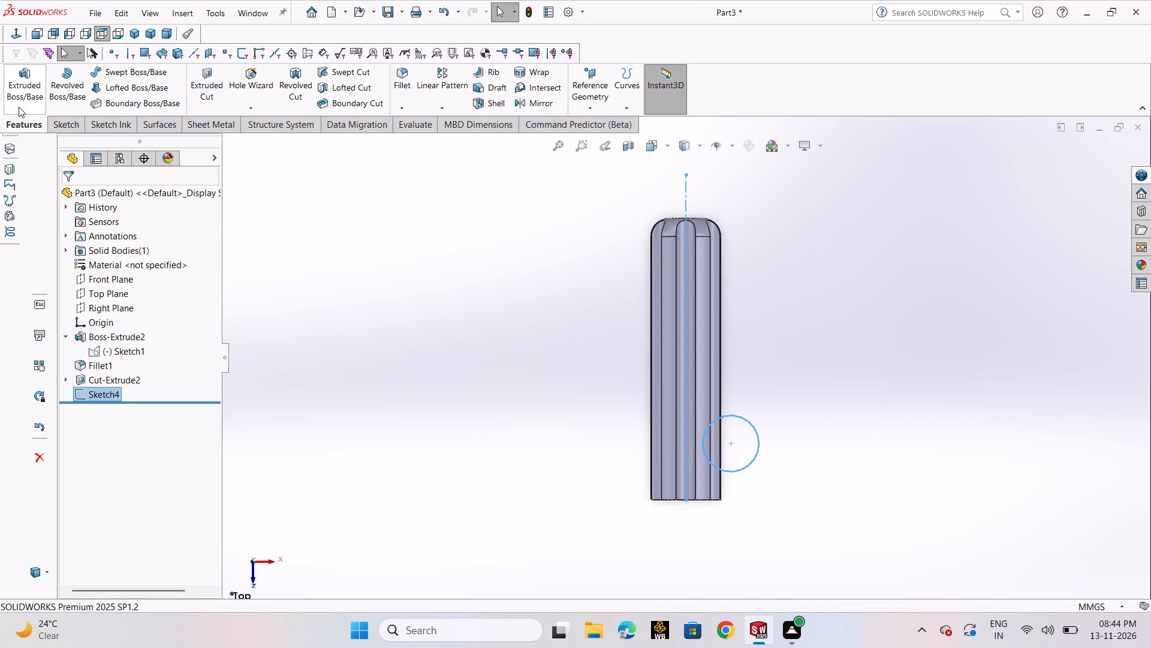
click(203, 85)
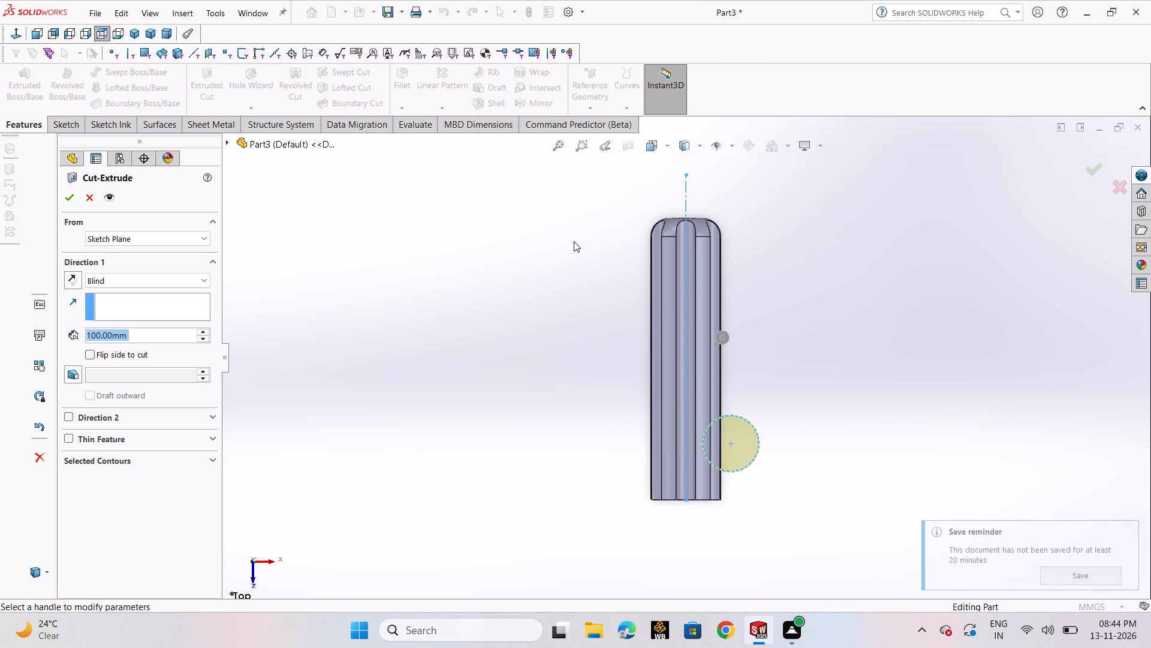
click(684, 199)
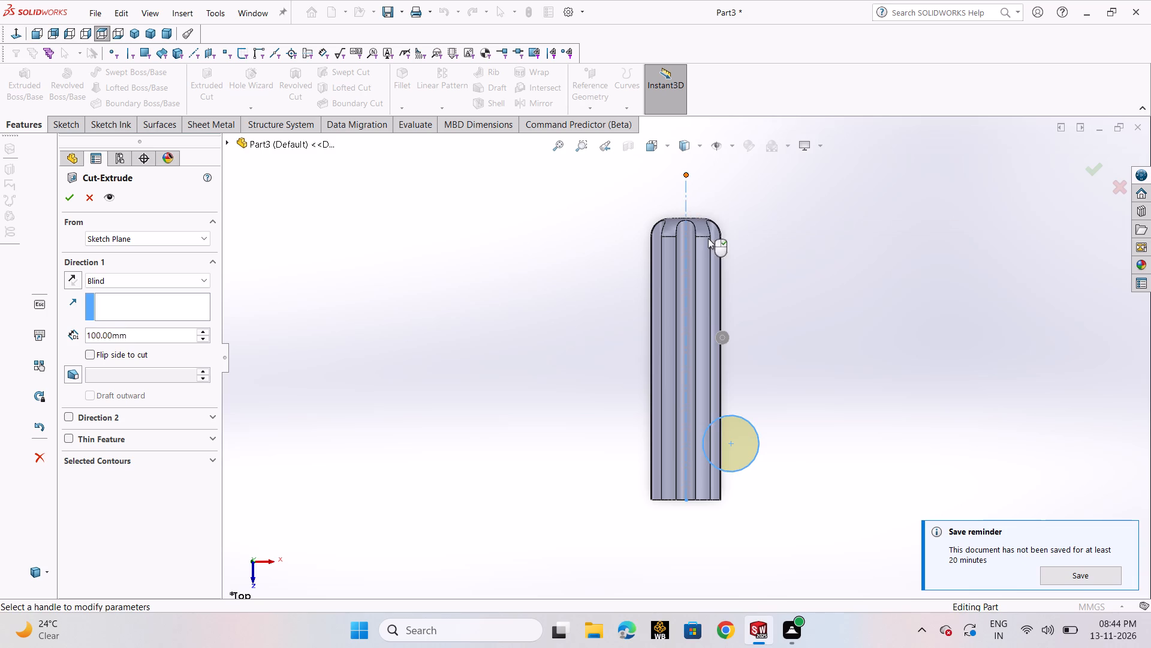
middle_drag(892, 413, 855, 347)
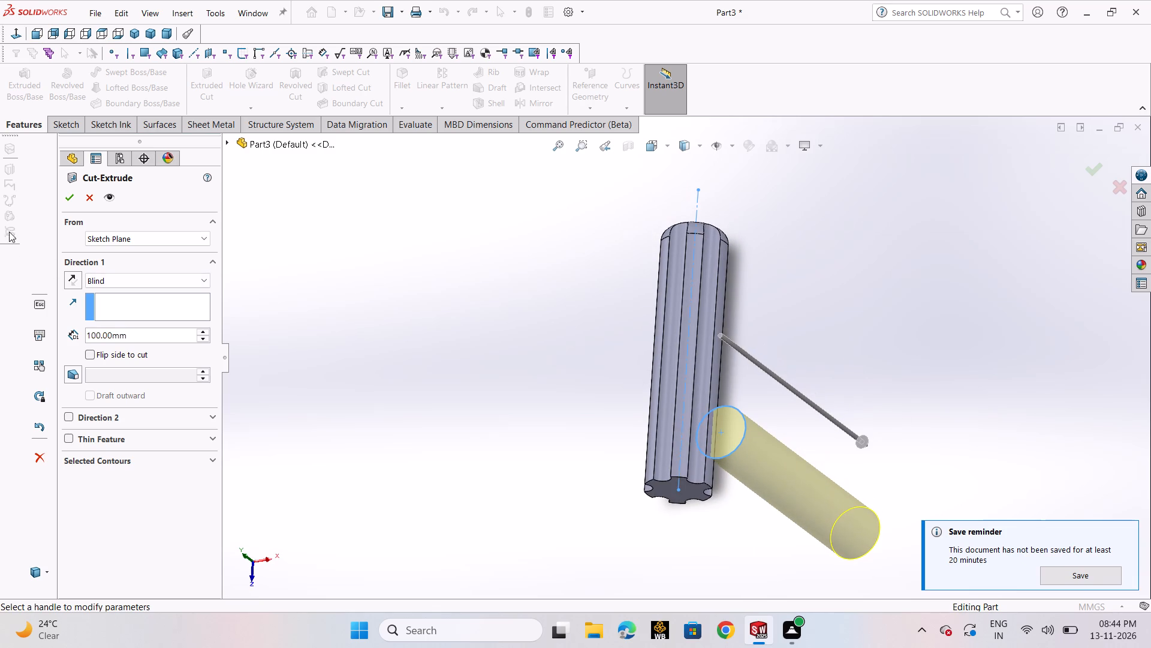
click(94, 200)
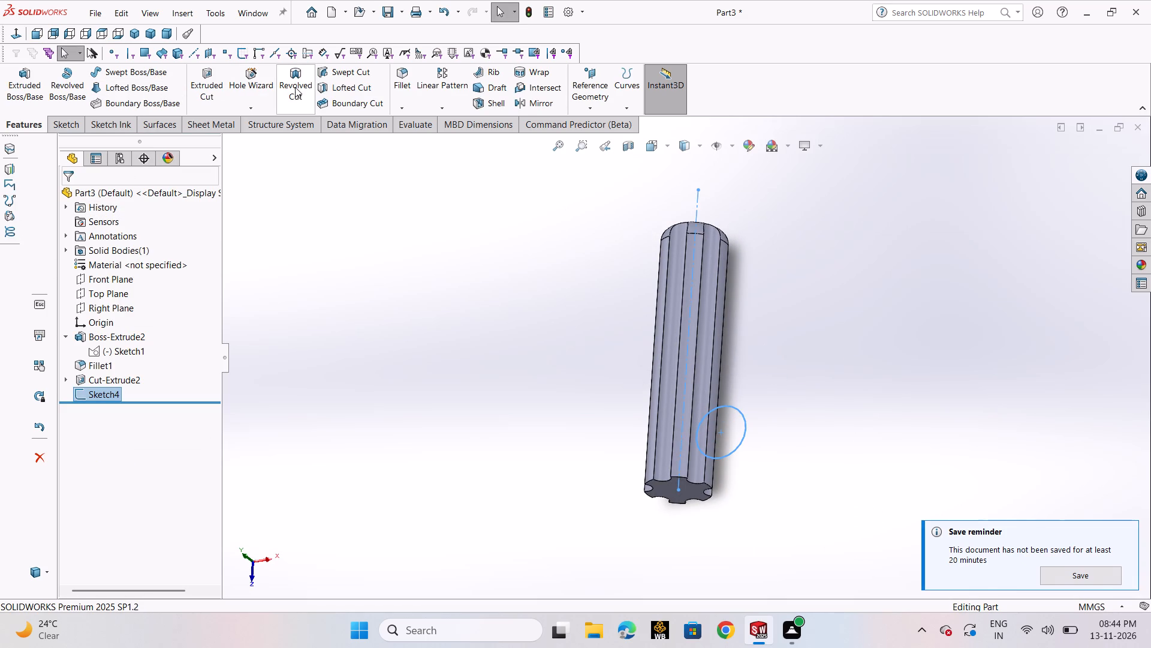
Cut a rounded neck around the handle with a 360° Revolved Cut of the circle about the centreline.
click(297, 87)
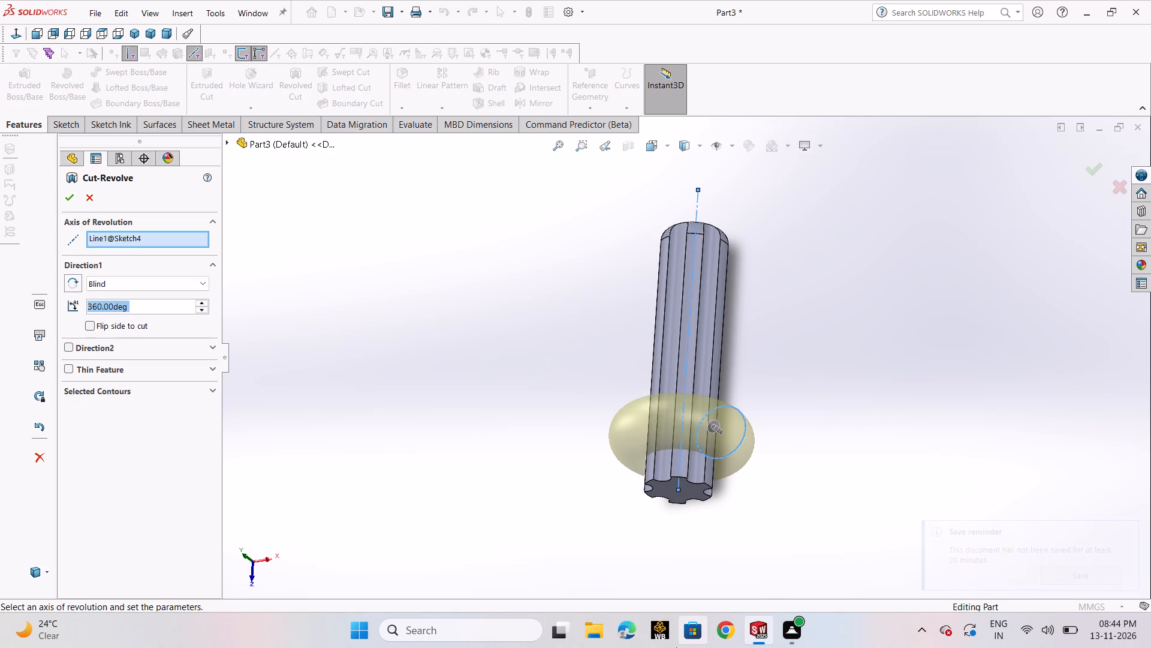
middle_drag(667, 619, 649, 534)
middle_drag(649, 535, 605, 323)
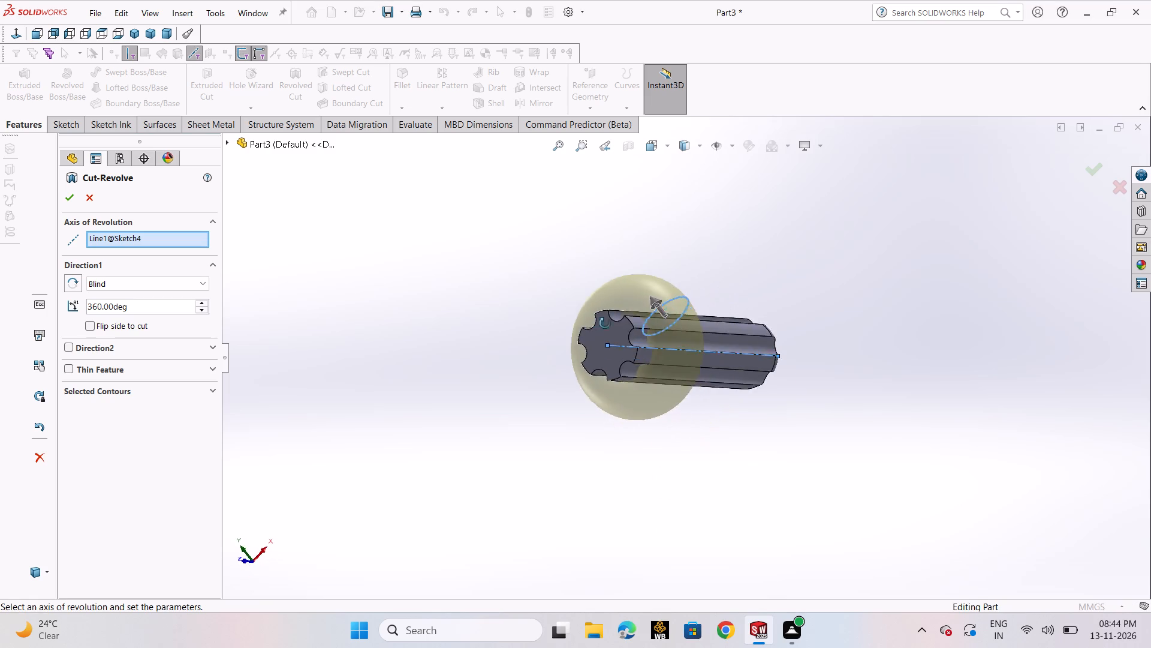
middle_drag(605, 323, 600, 233)
scroll(606, 248, up, 1)
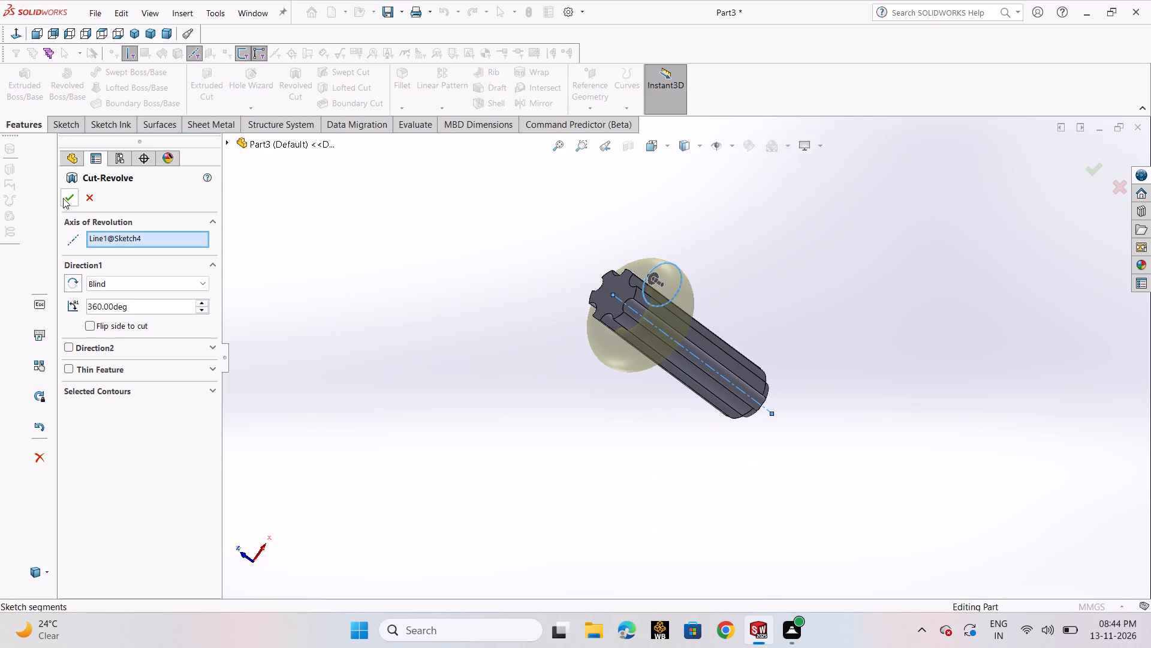
click(68, 199)
Examine the revolved neck and the grooved end collar from several sides, including the isometric view.
click(628, 413)
middle_drag(644, 413, 611, 353)
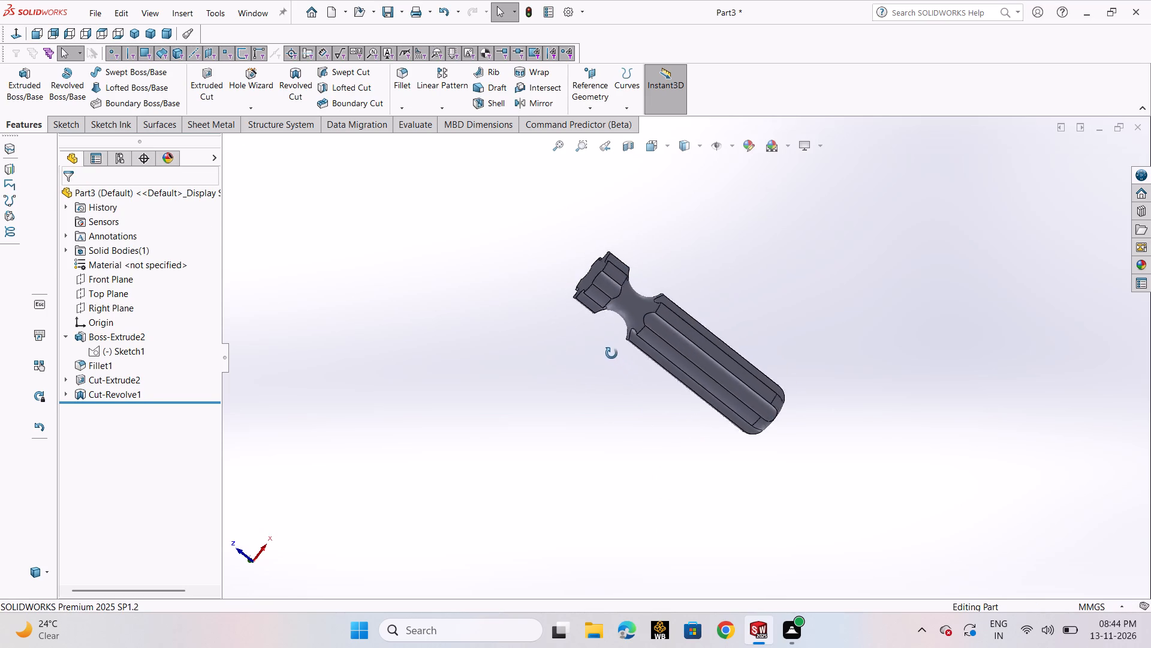
middle_drag(611, 353, 458, 554)
scroll(527, 439, down, 1)
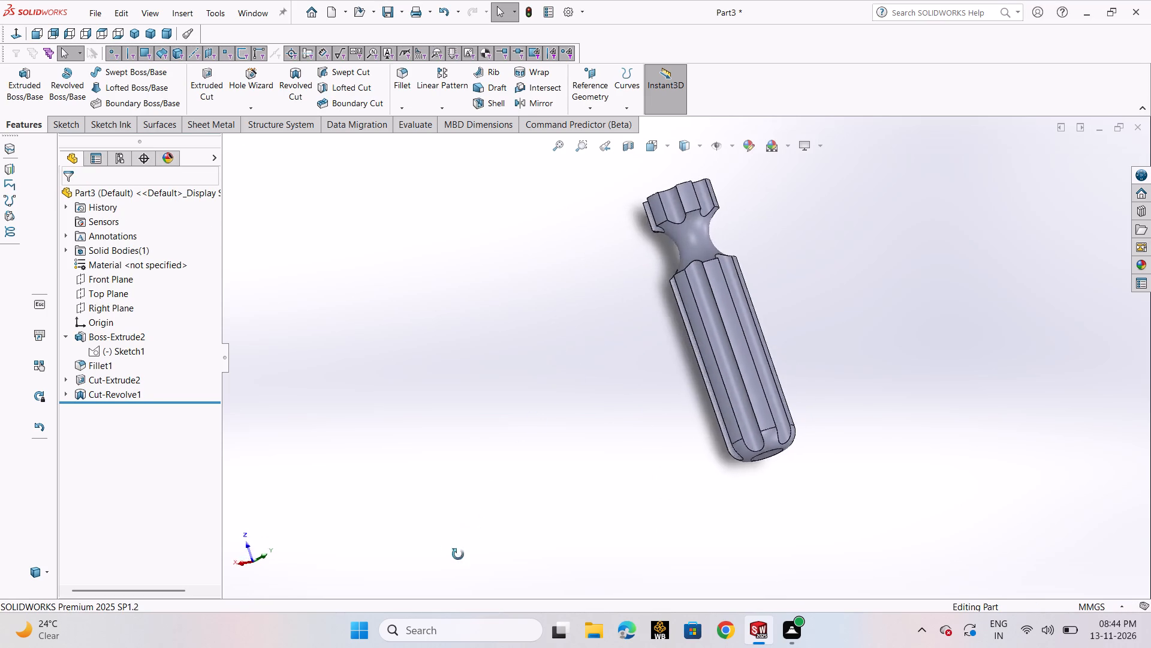
middle_drag(458, 554, 560, 548)
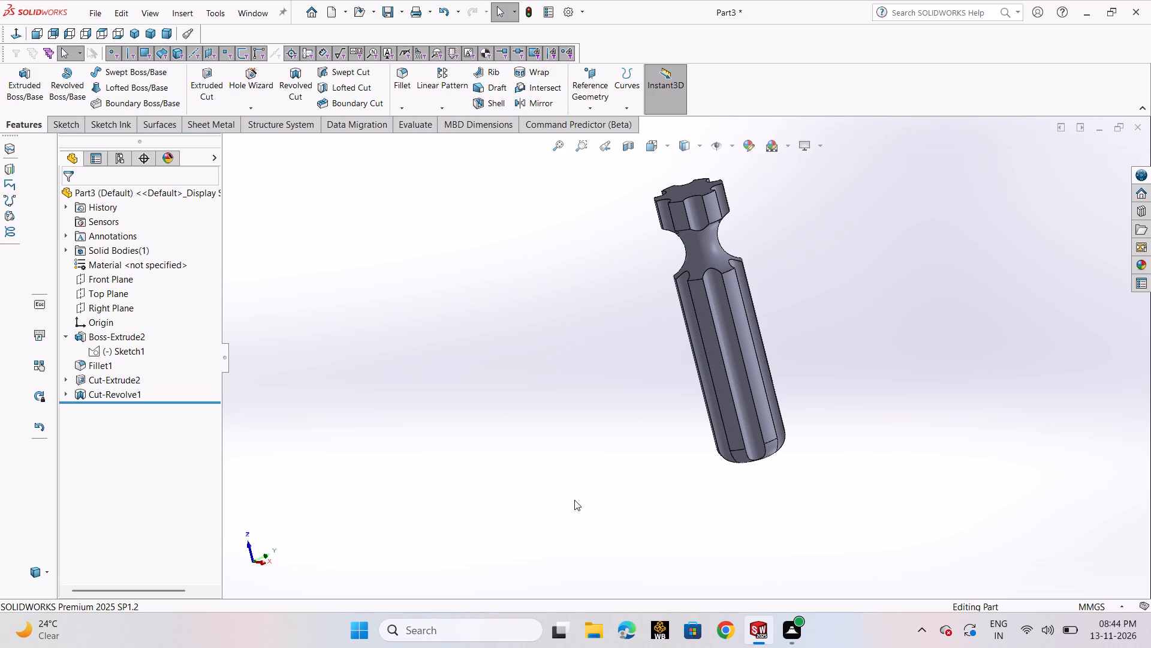
key(ctrl+7)
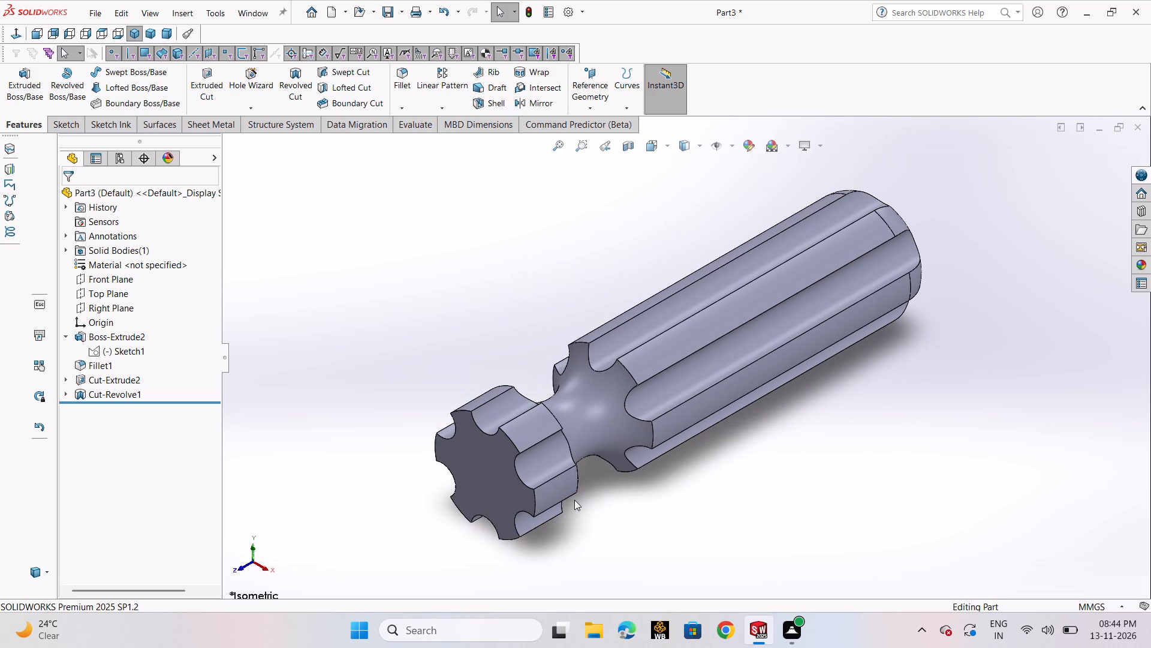
scroll(583, 497, up, 1)
middle_drag(583, 451, 623, 330)
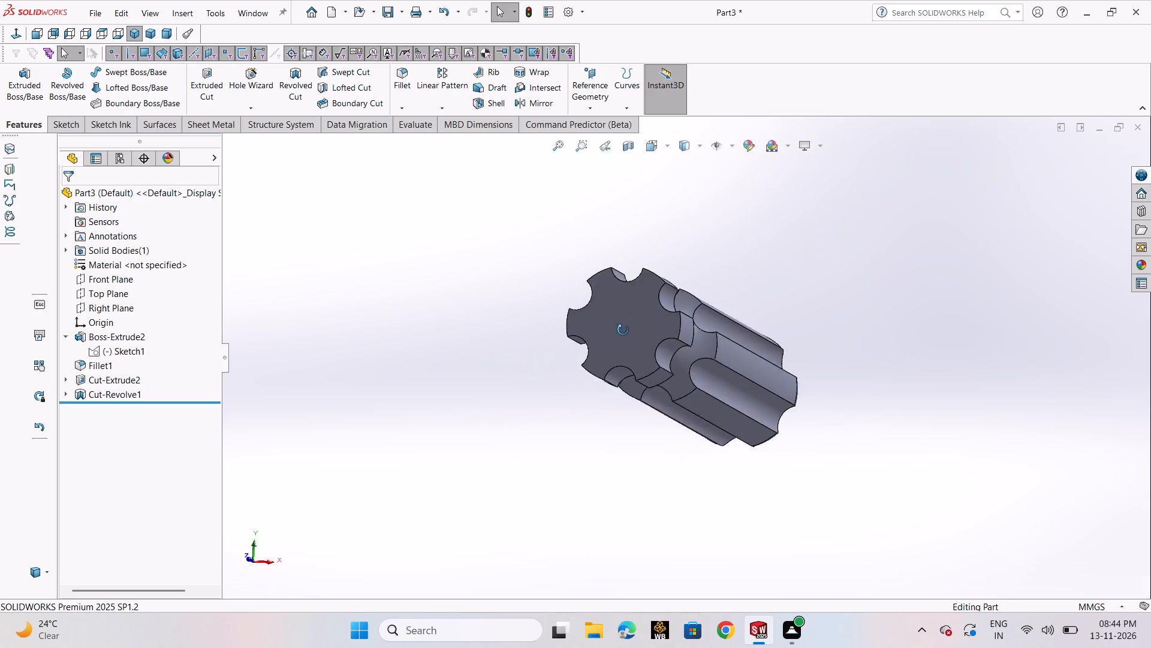
middle_drag(623, 330, 664, 221)
scroll(719, 233, down, 2)
scroll(719, 233, up, 4)
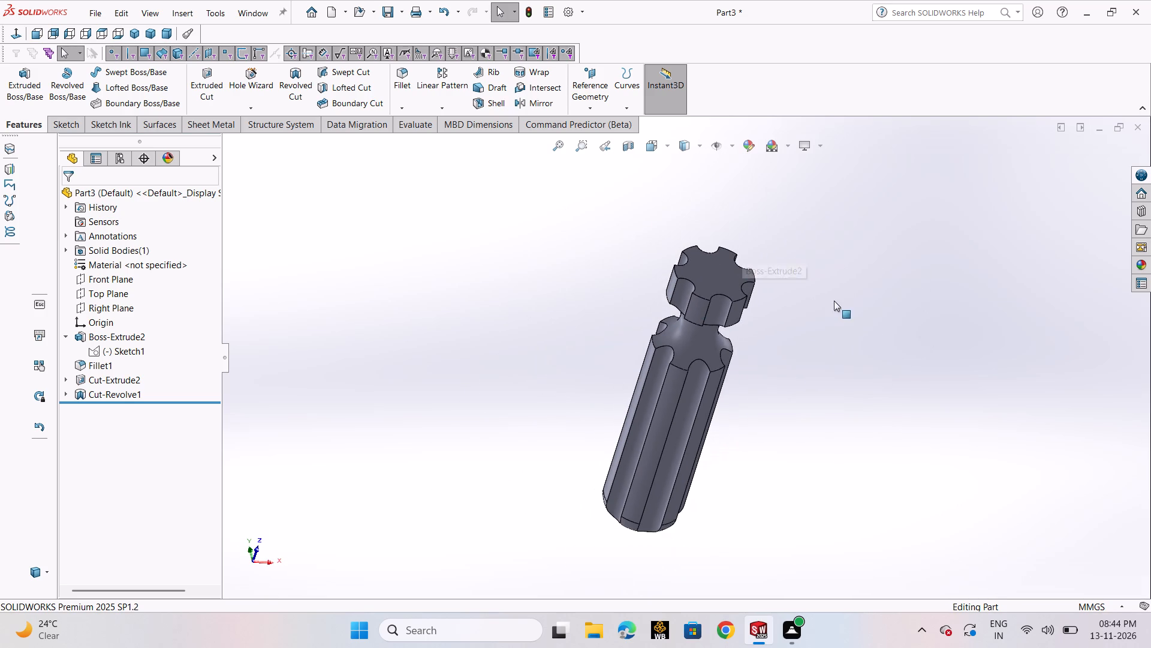
middle_drag(836, 304, 888, 247)
scroll(887, 252, down, 1)
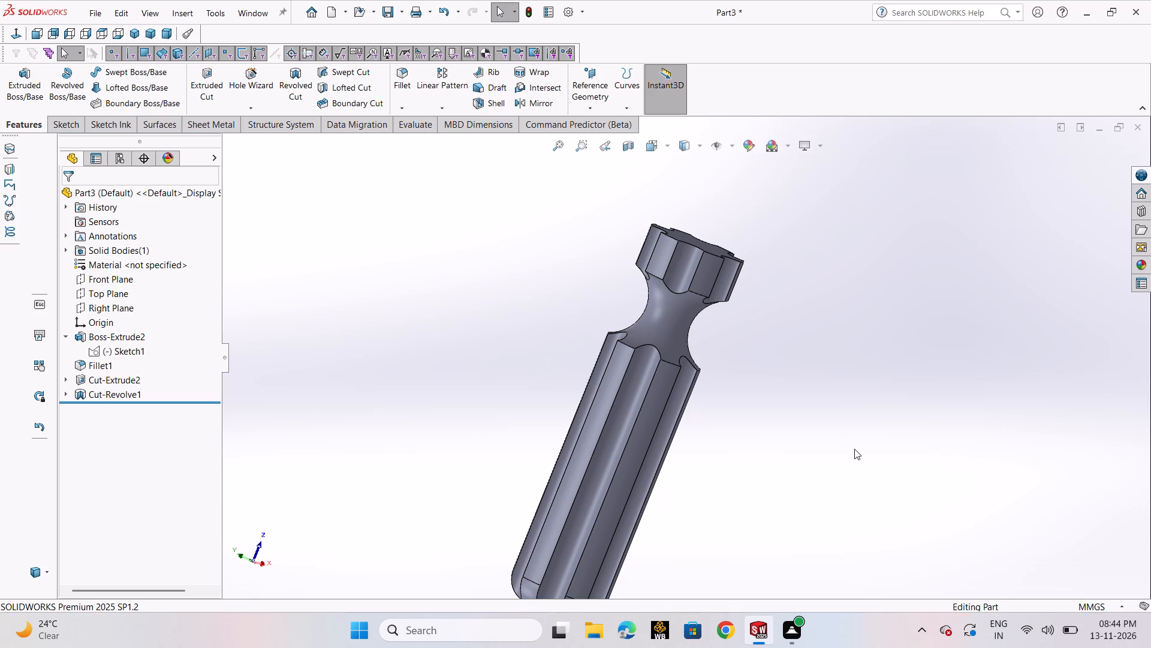
Fillet an end-face edge of the grooved collar and its three edges connected to the end face with a 1.5 mm radius.
scroll(776, 206, up, 1)
middle_drag(752, 253, 737, 367)
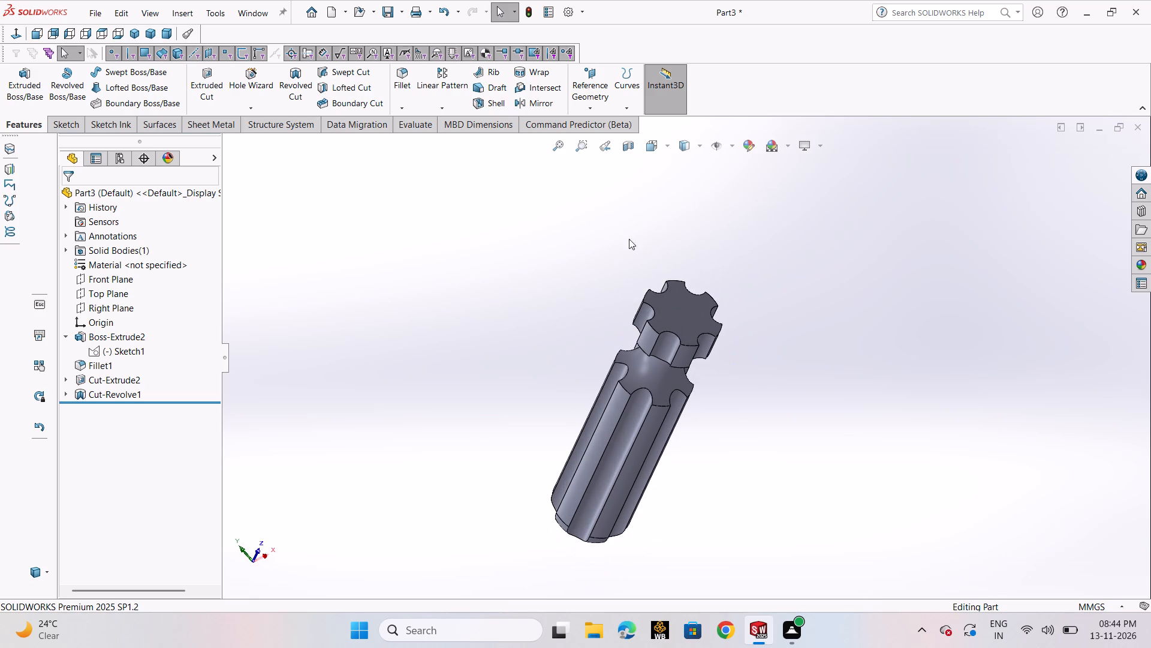
click(394, 83)
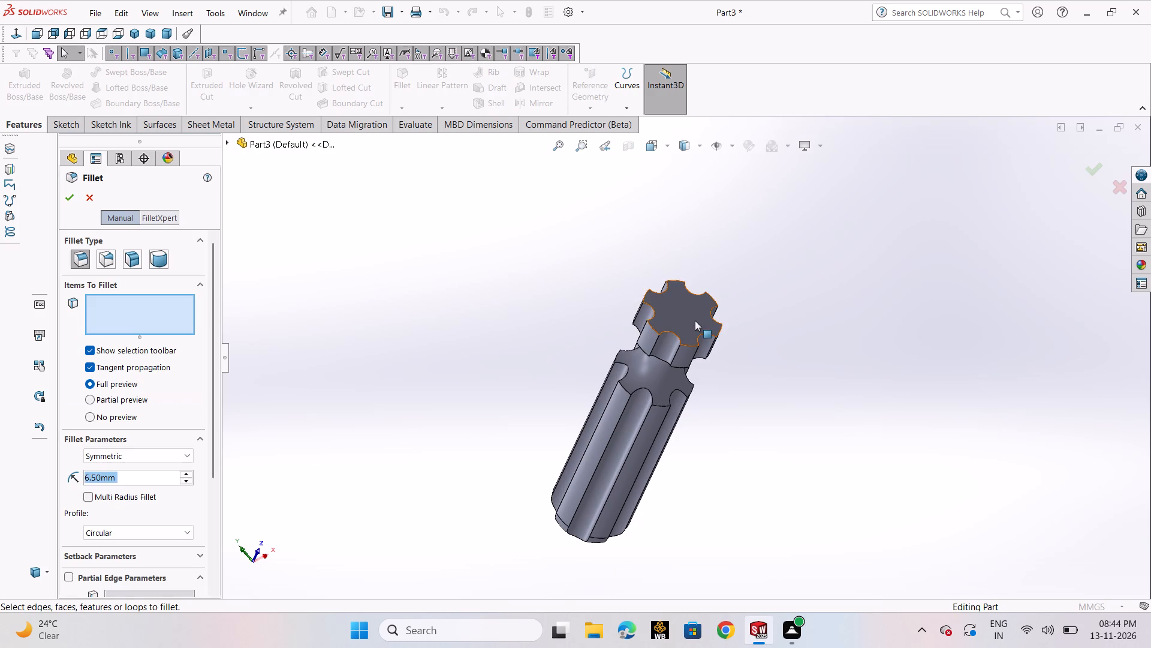
click(651, 326)
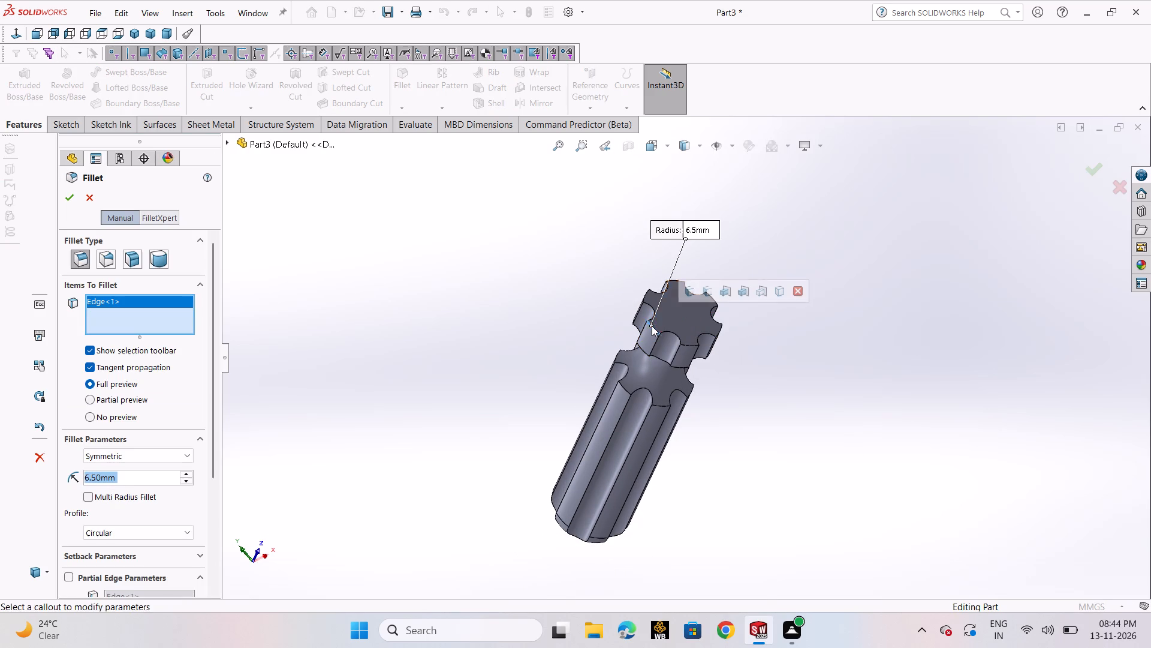
click(710, 293)
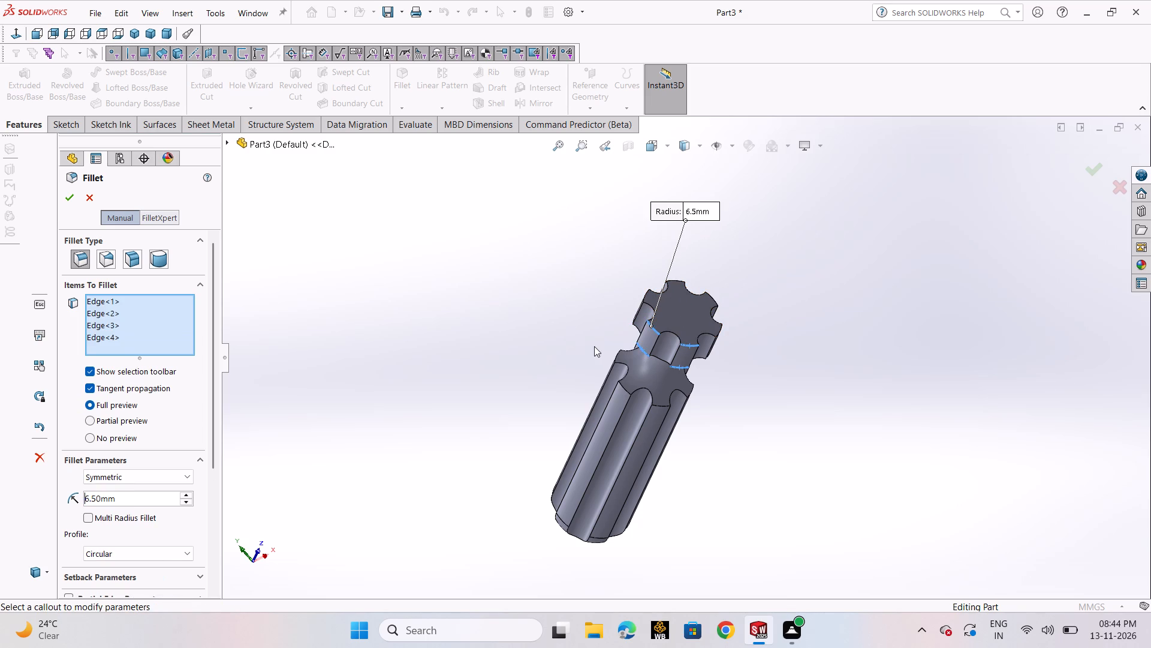
double_click(151, 500)
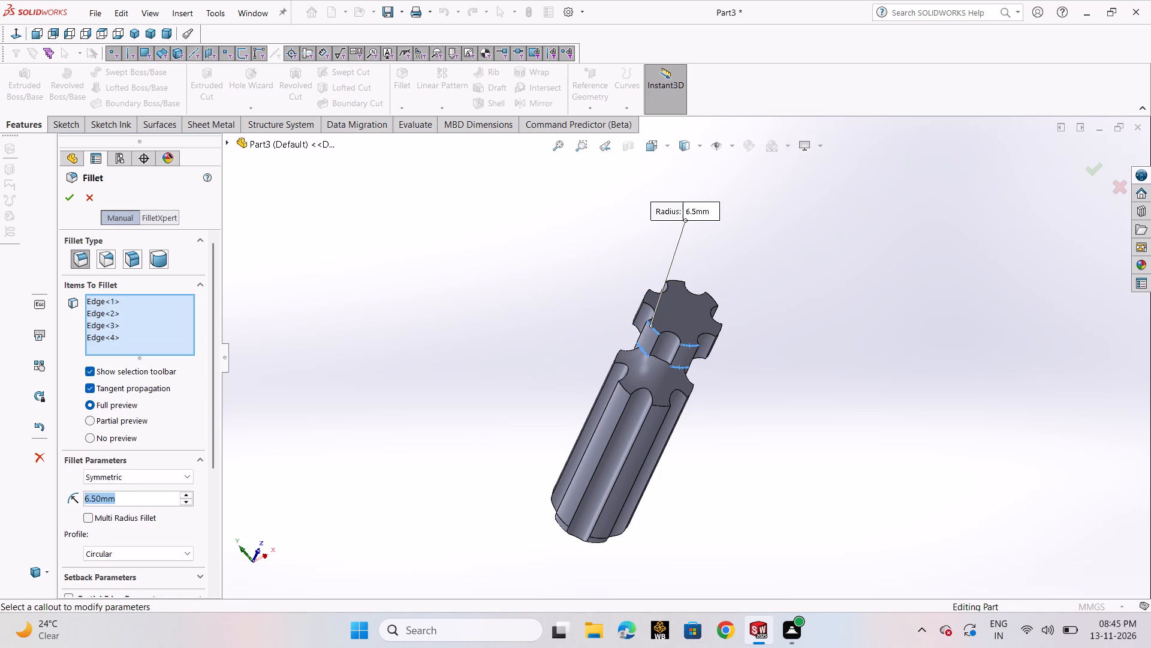
text(1.5)
key(Return)
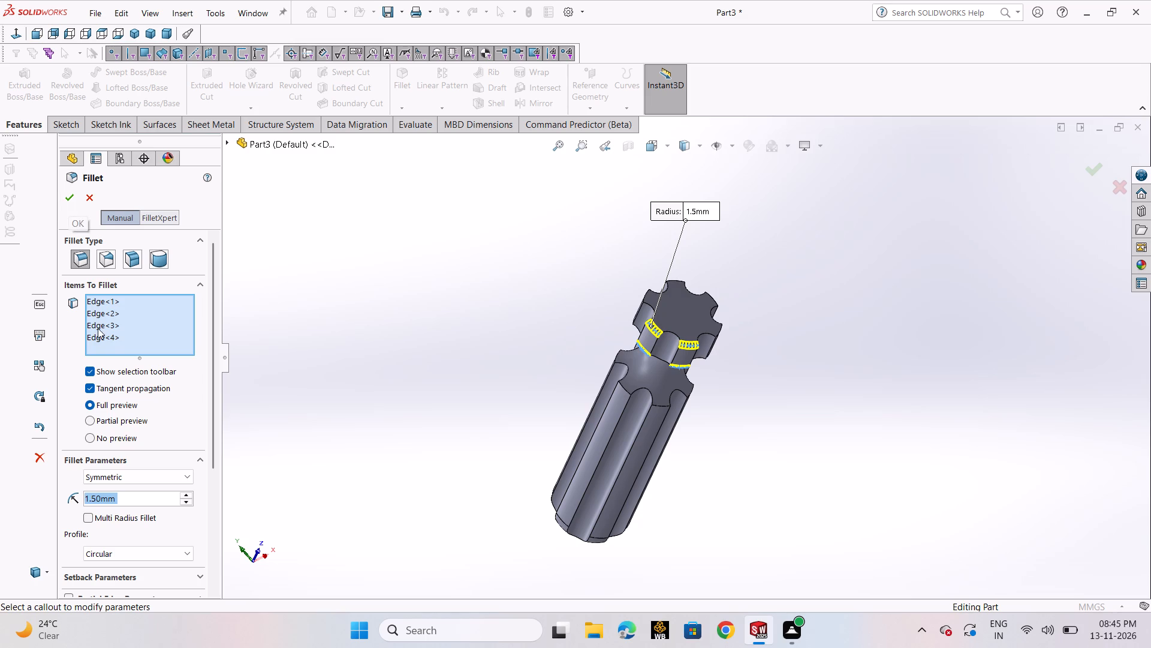
click(73, 196)
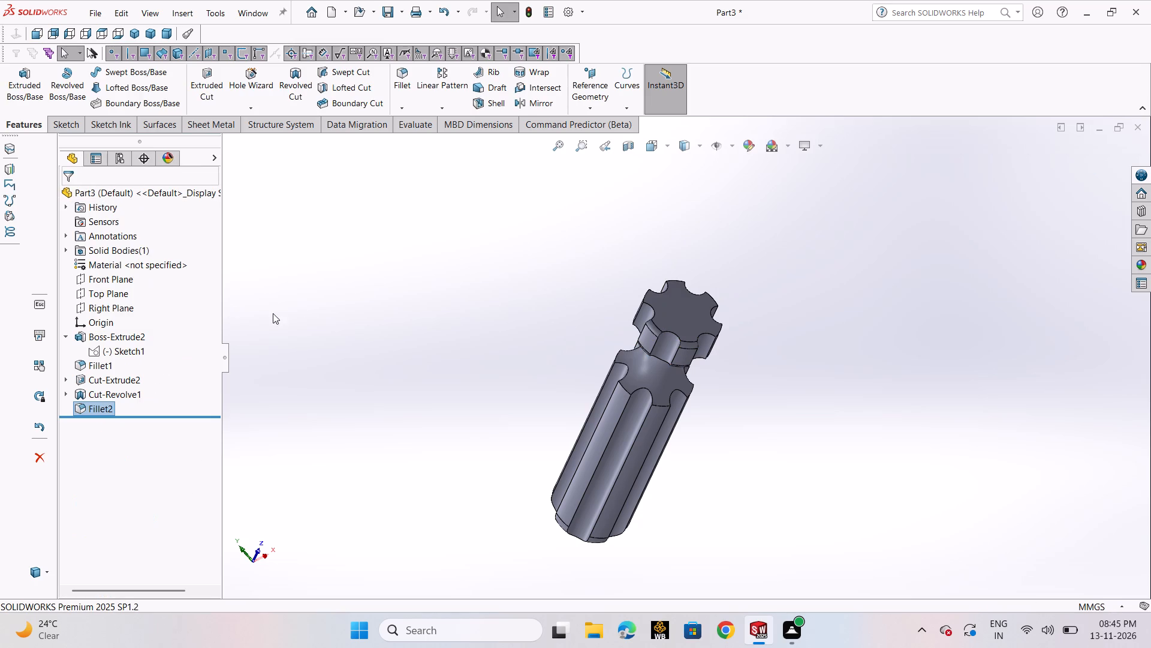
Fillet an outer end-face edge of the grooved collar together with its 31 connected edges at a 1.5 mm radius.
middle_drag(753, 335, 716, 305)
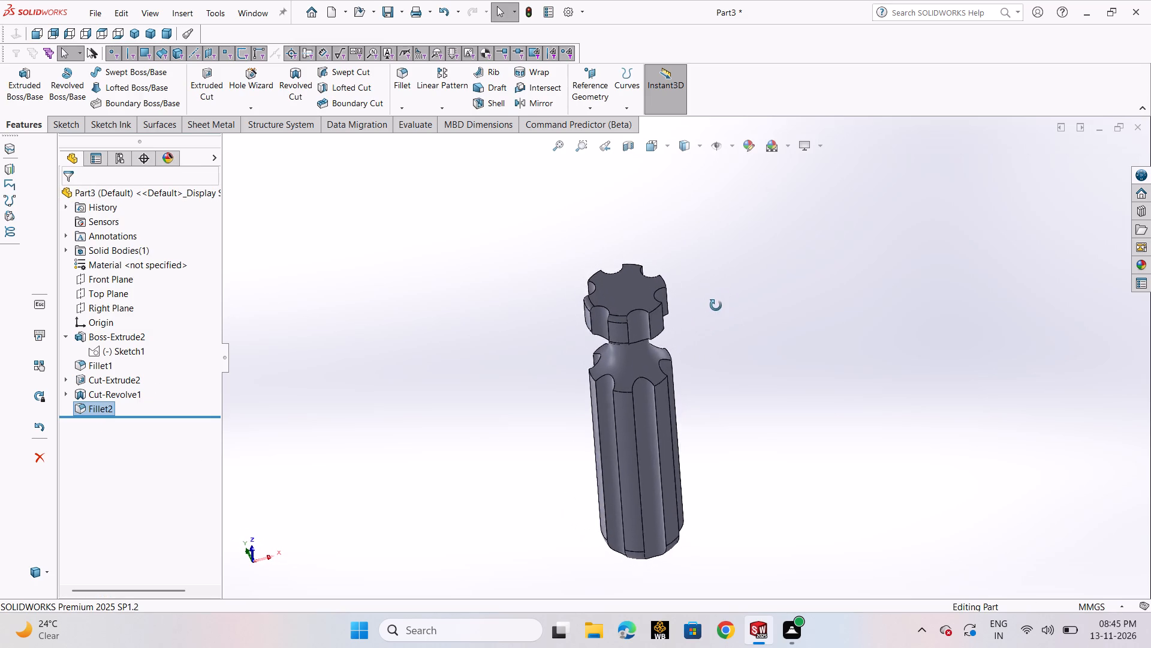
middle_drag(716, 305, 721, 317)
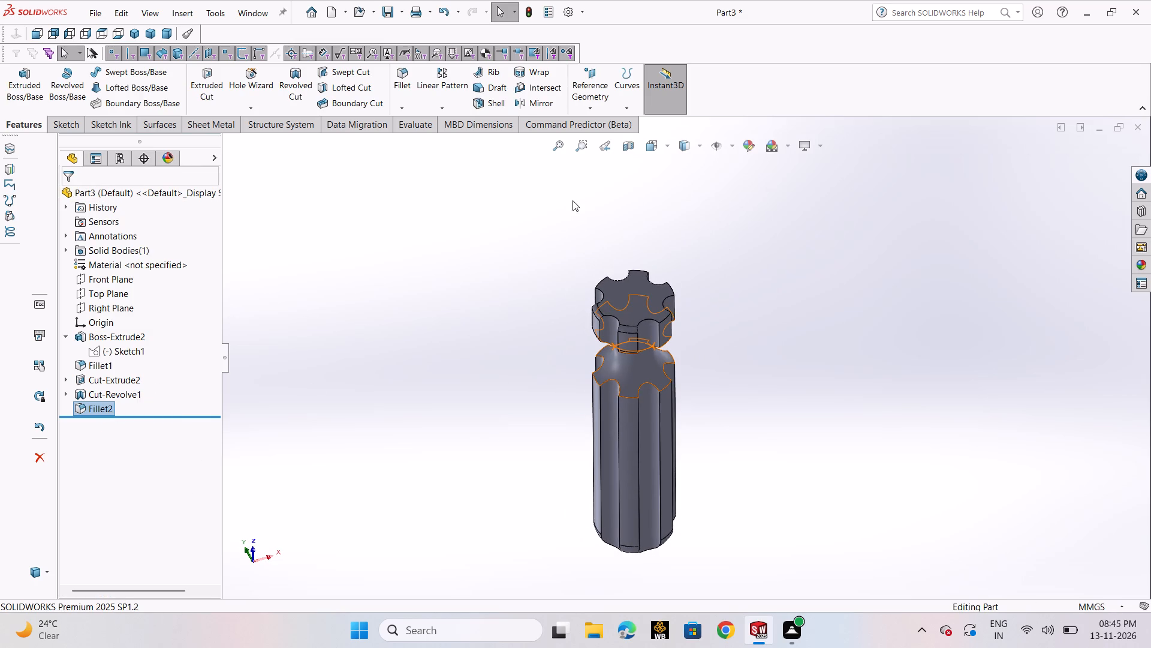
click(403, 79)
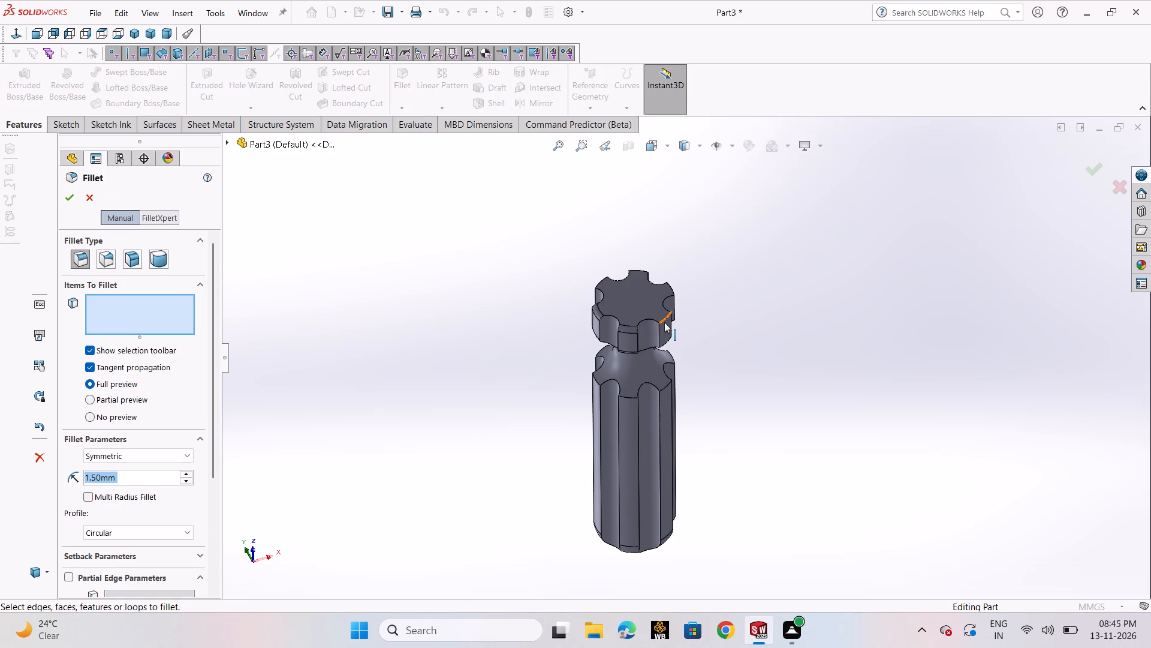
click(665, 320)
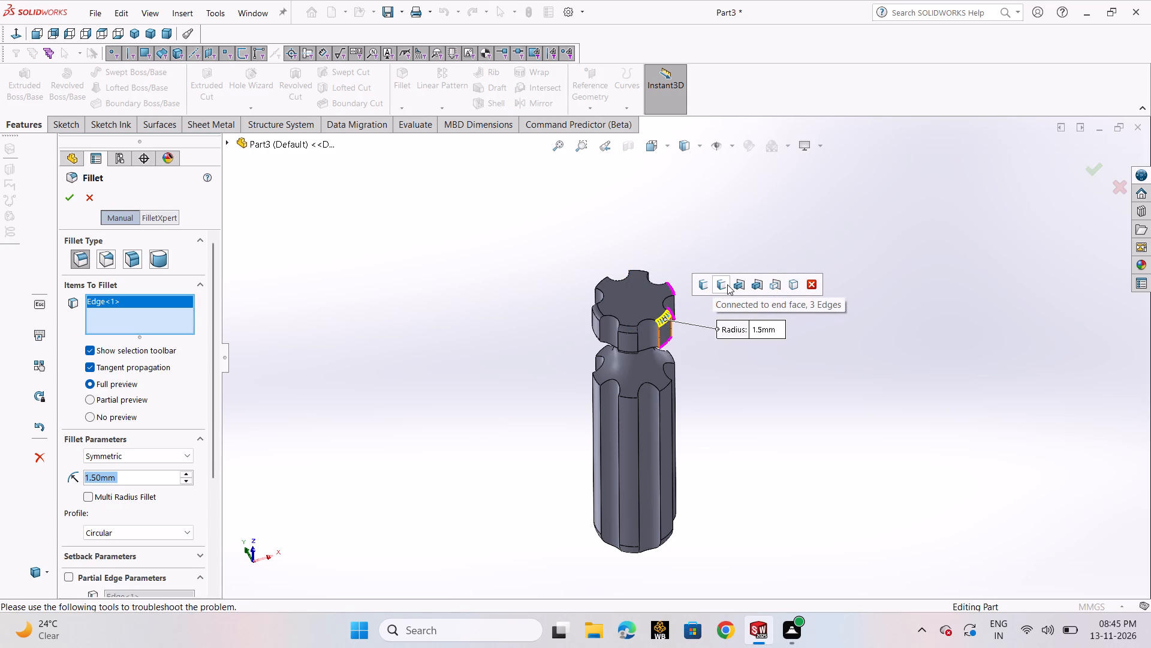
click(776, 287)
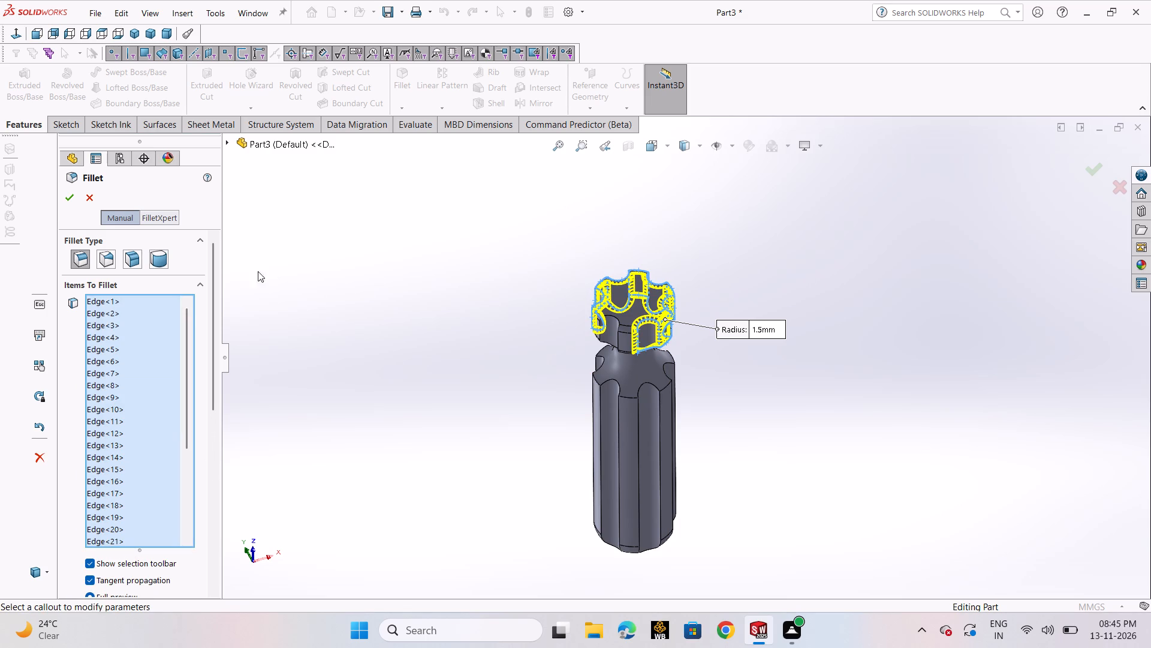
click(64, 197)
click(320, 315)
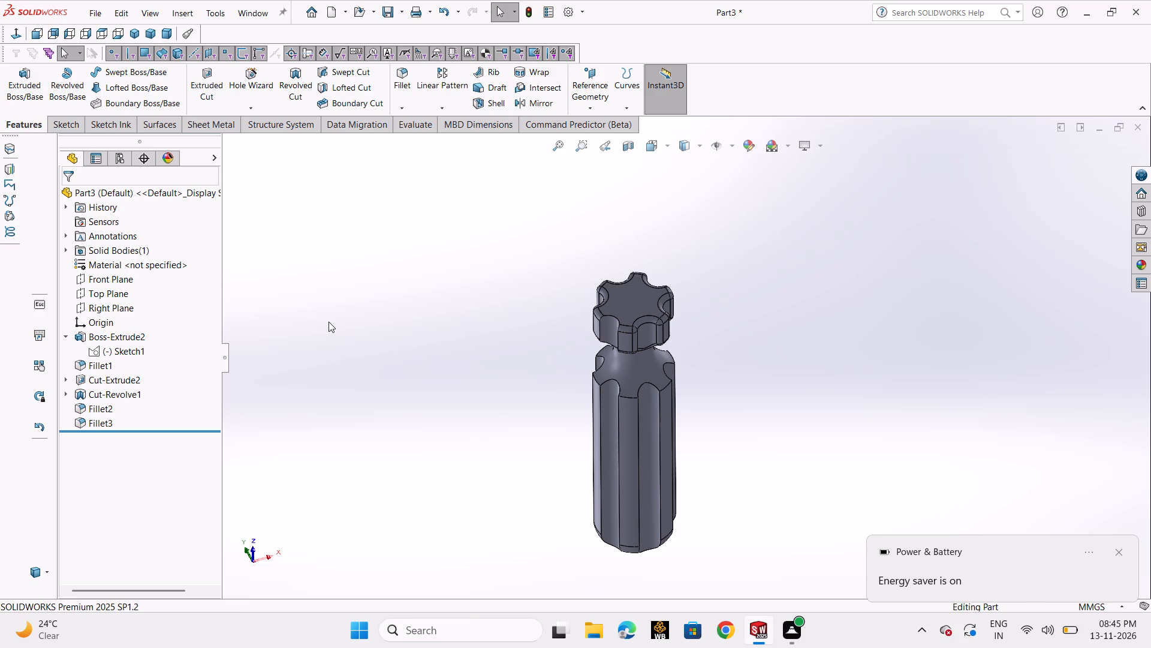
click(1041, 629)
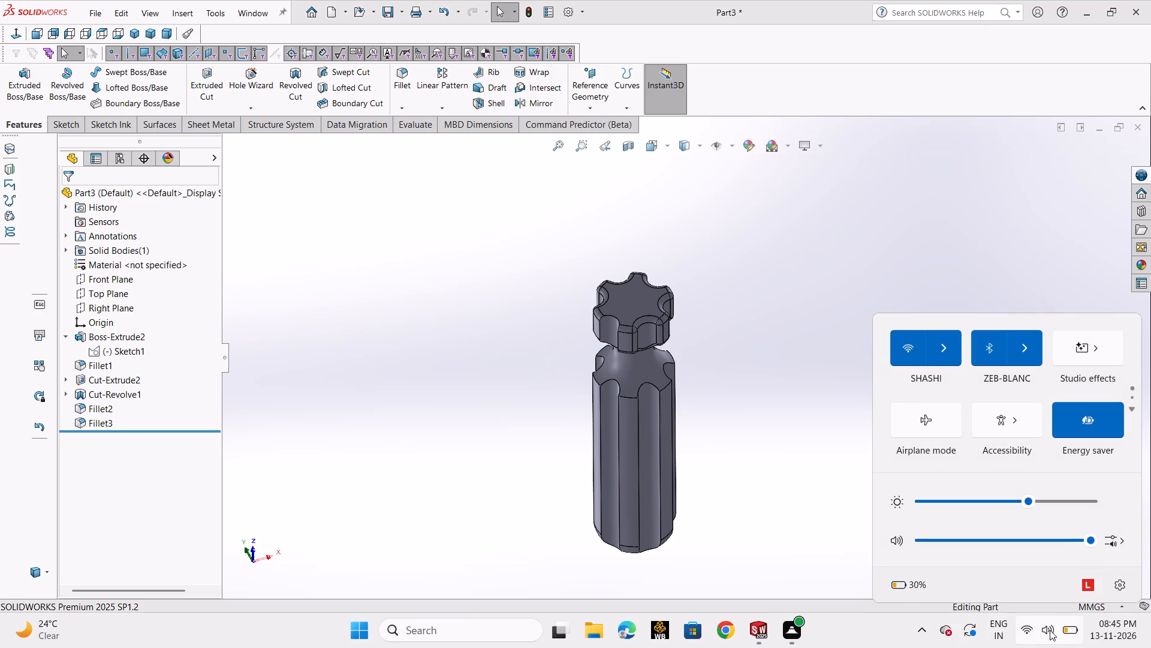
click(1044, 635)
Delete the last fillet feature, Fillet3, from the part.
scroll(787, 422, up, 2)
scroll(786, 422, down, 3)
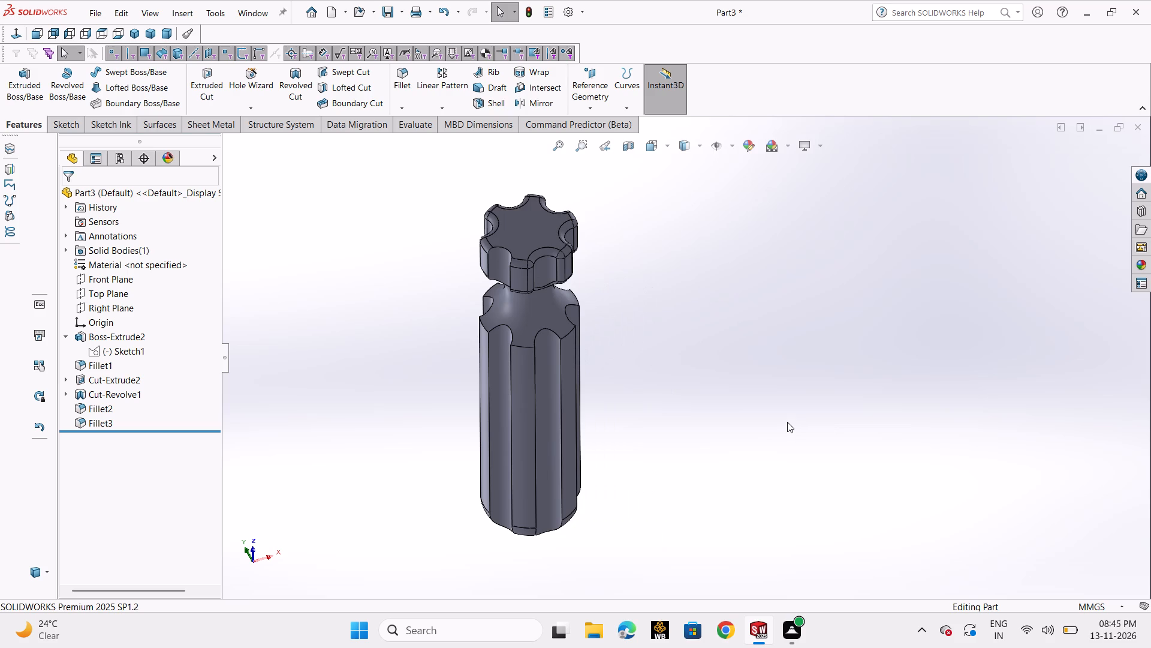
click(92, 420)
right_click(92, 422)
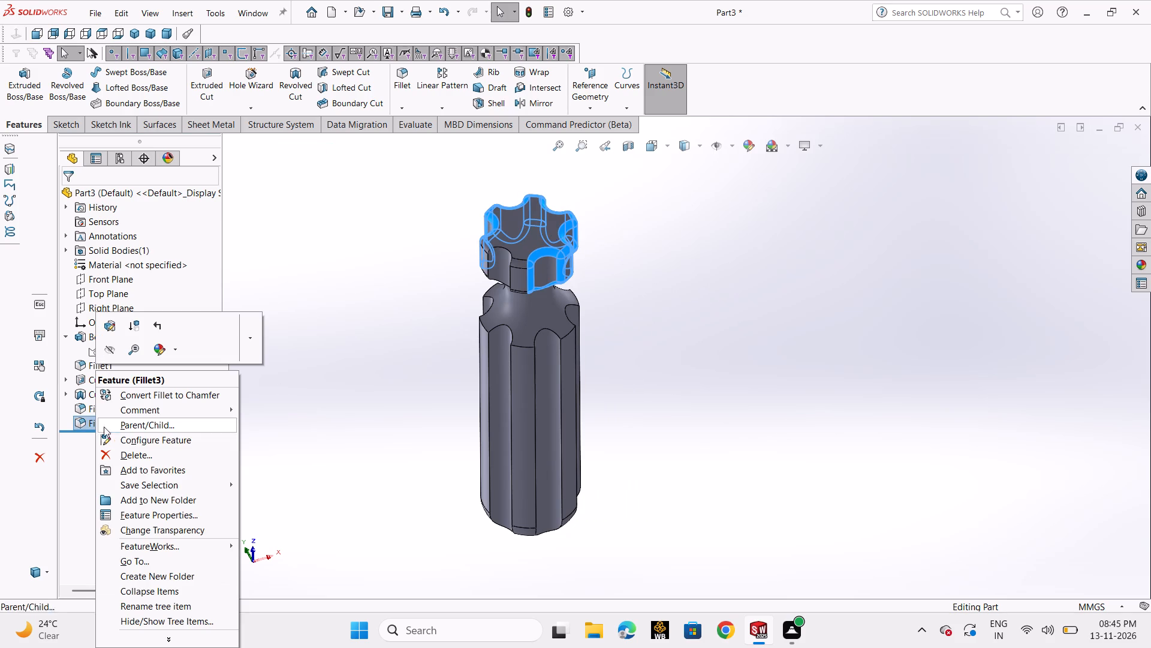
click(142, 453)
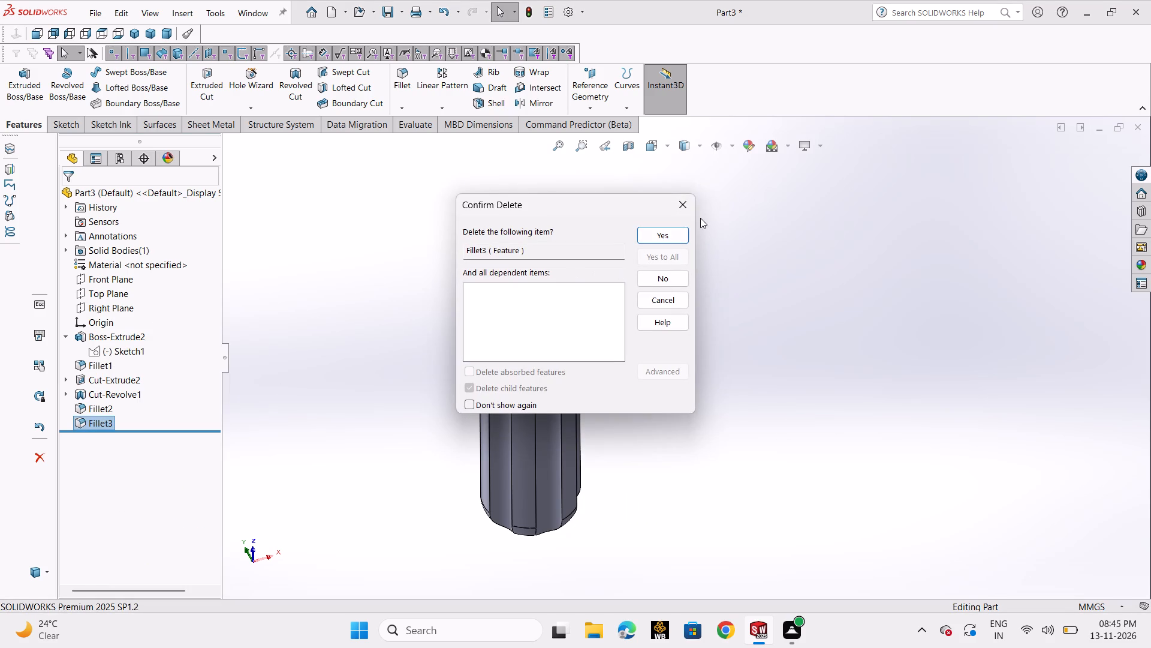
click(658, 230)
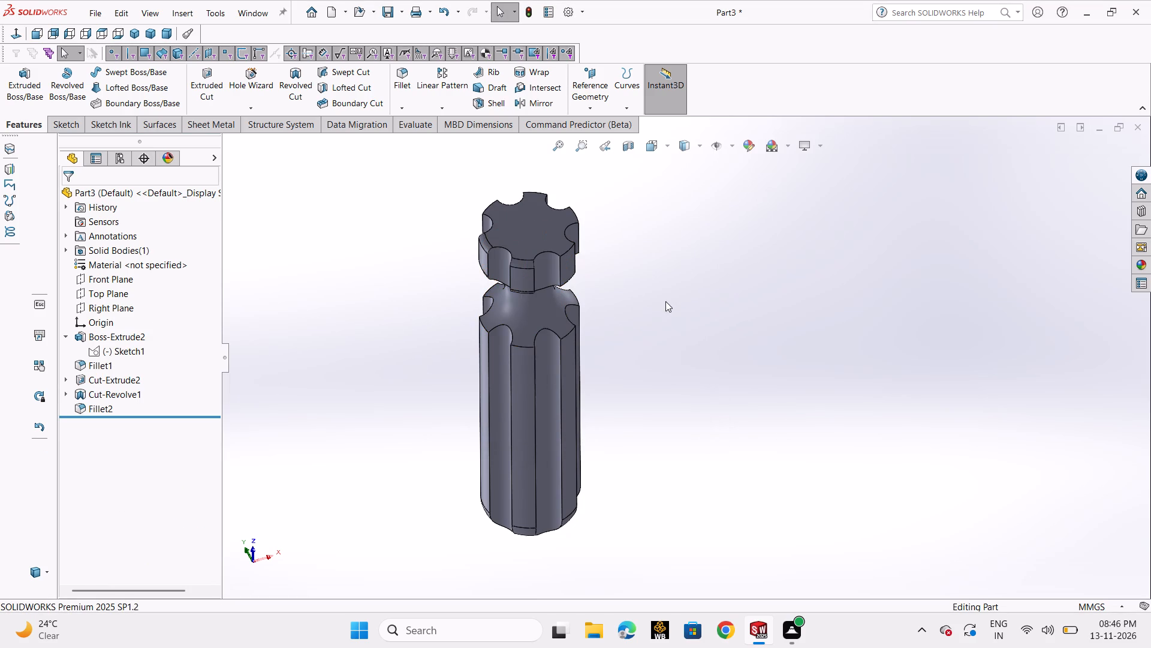
Fillet an unrounded outer end-face edge of the collar and its three edges connected to the end face at 1.5 mm radius.
click(396, 83)
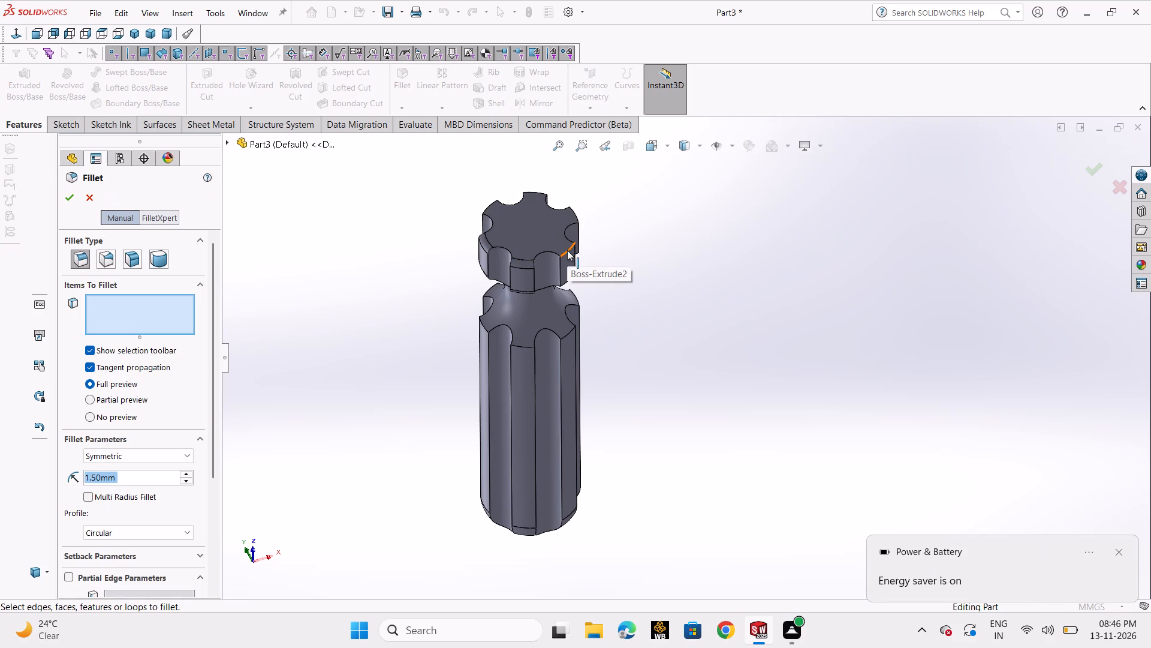
click(567, 250)
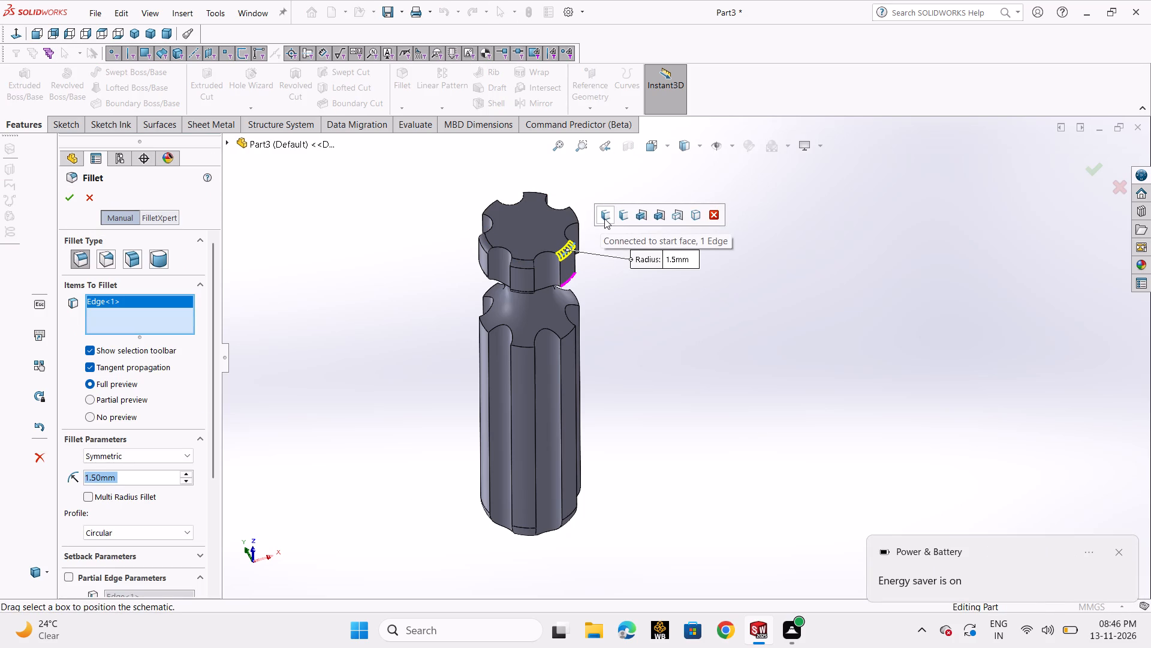
click(617, 217)
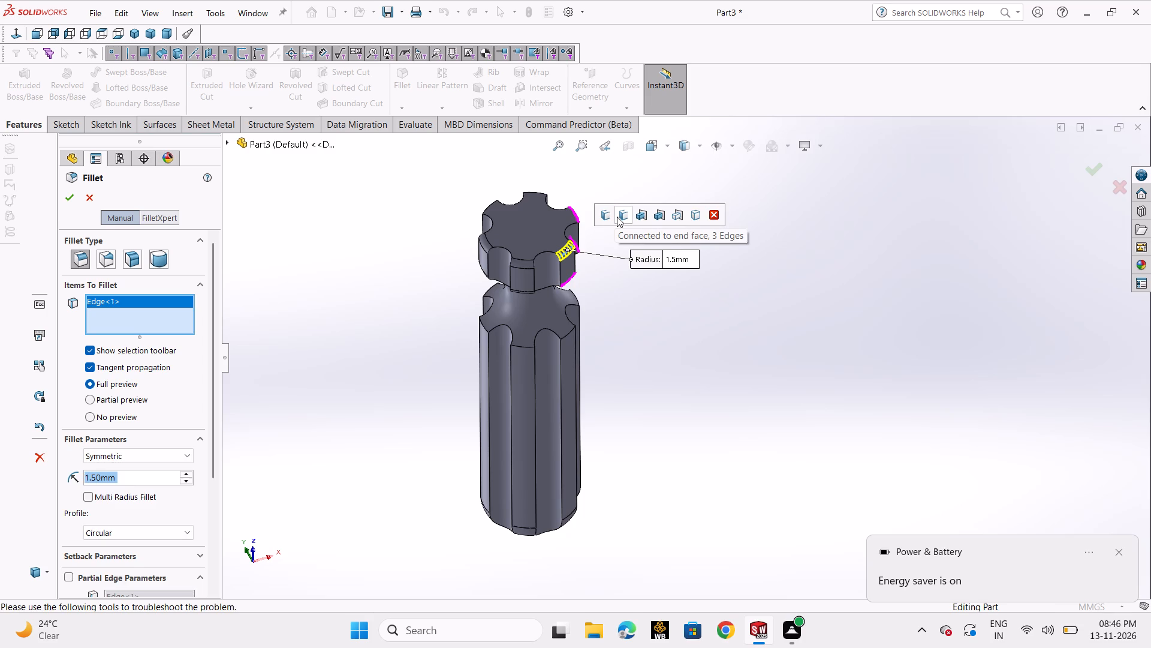
click(69, 203)
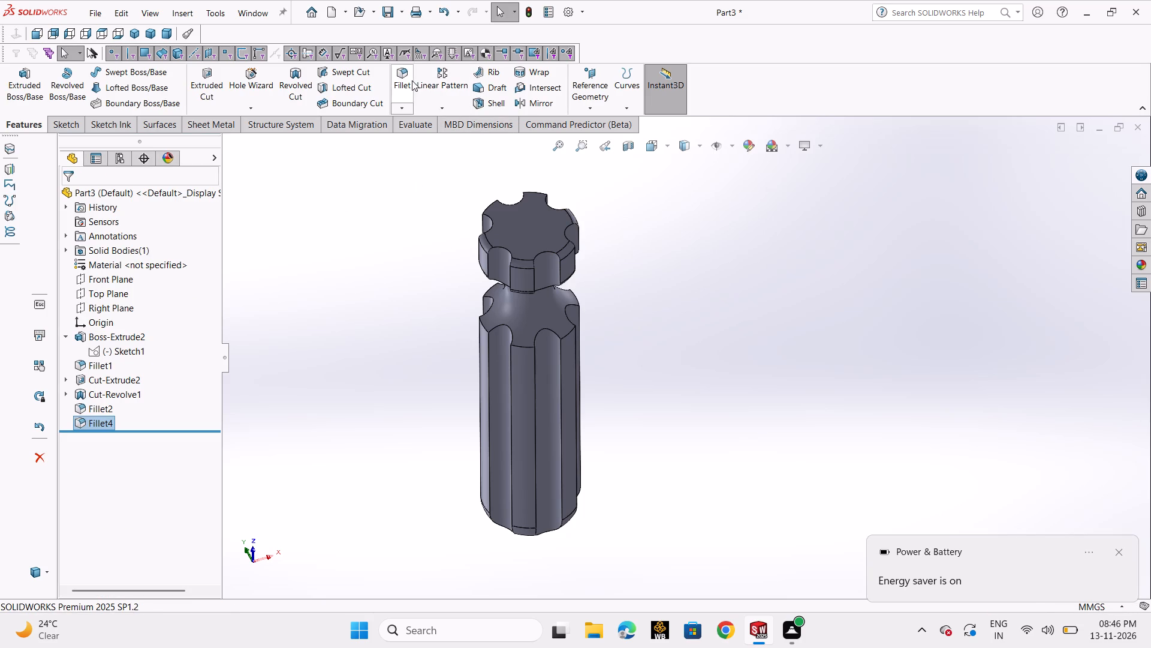
Fillet another still-sharp outer edge of the collar's end face and its three end-face-connected edges with a 1.5 mm radius.
click(395, 81)
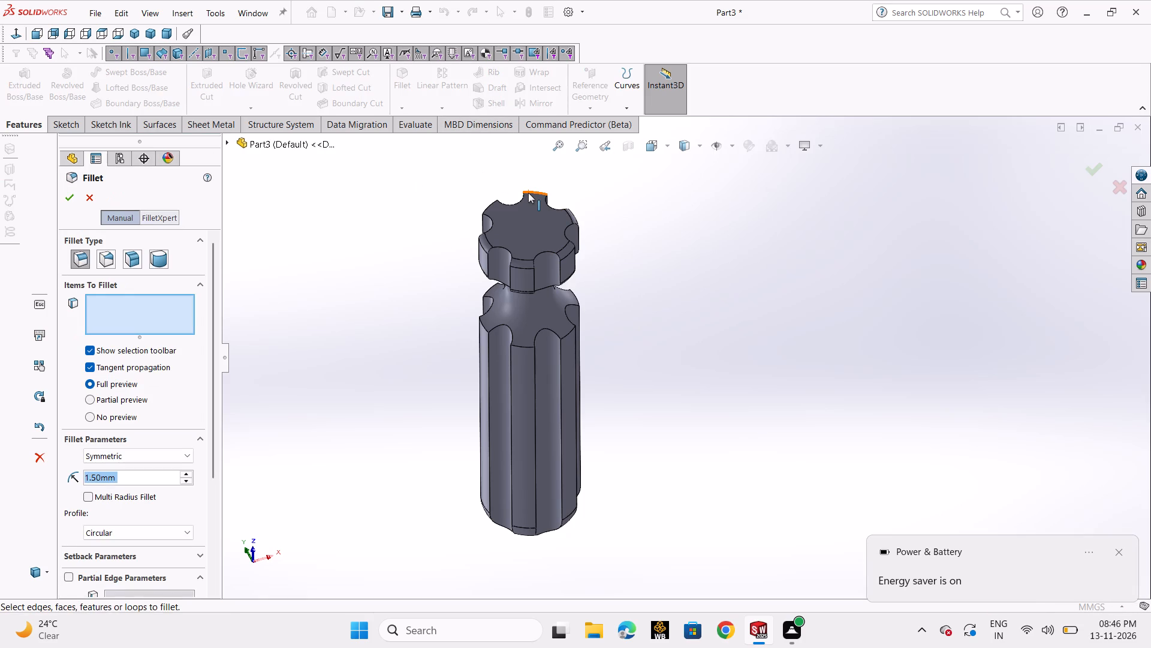
click(528, 193)
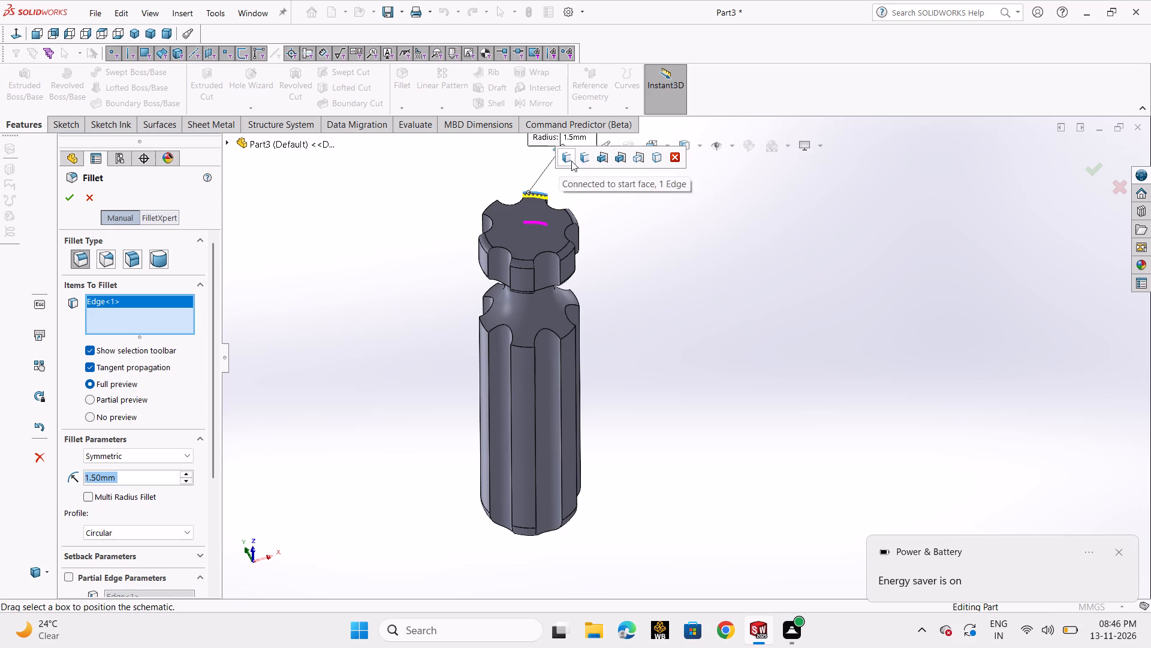
click(578, 161)
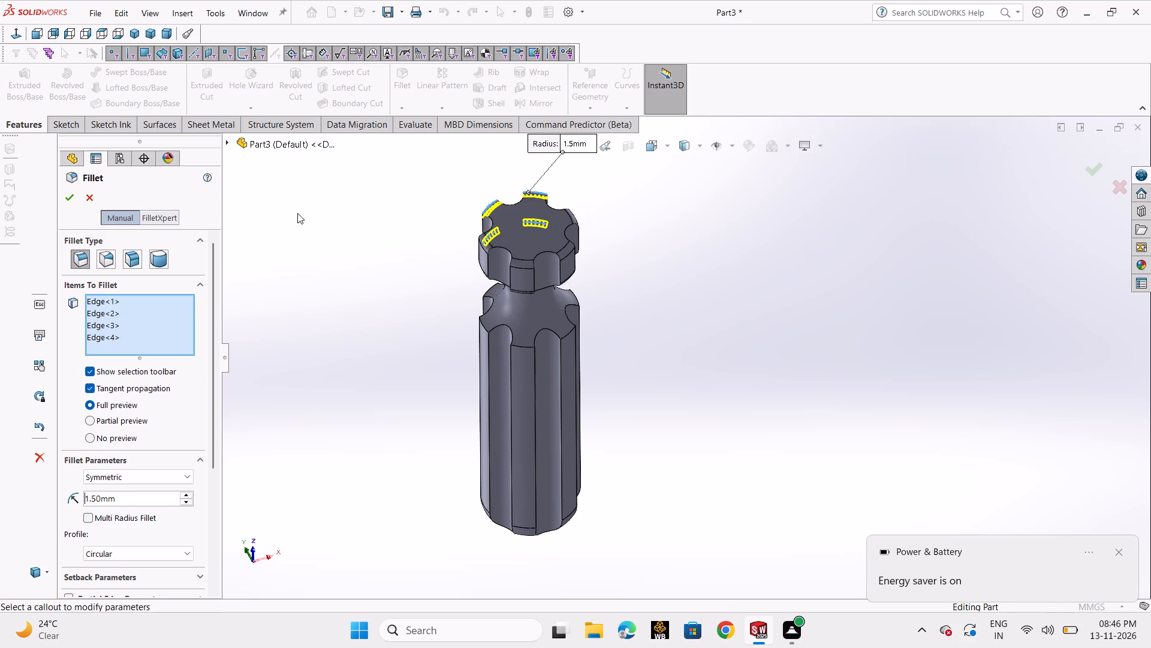
click(63, 194)
click(372, 297)
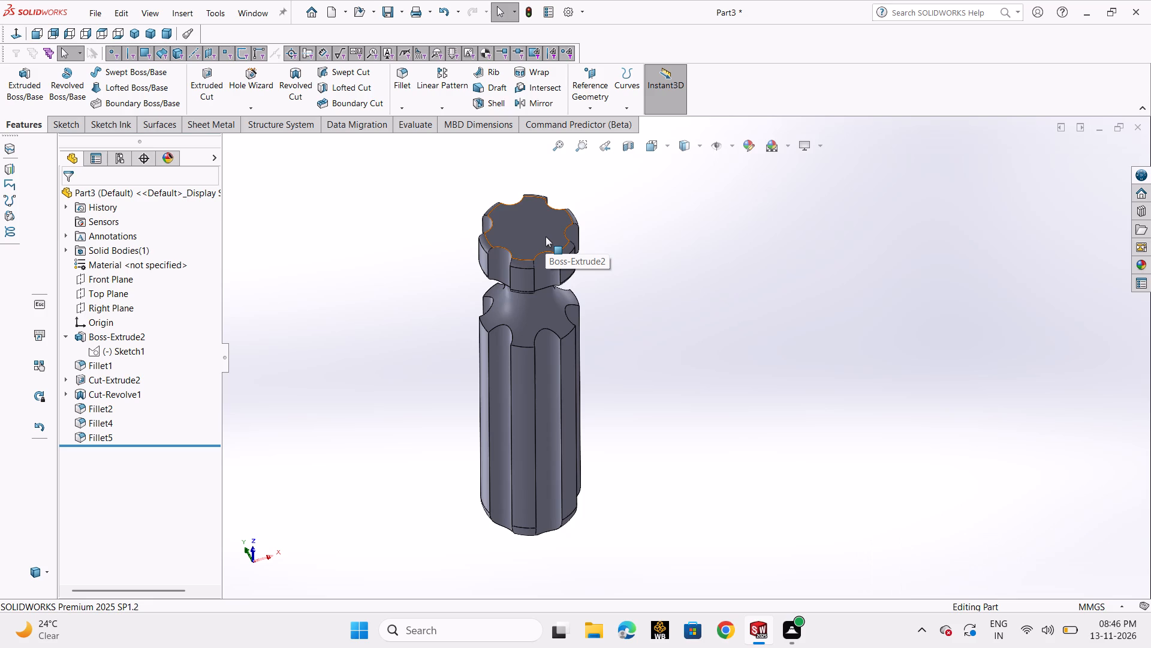
On the collar's flat end face, sketch a circle about 4.5 mm in diameter centred on the origin.
click(548, 236)
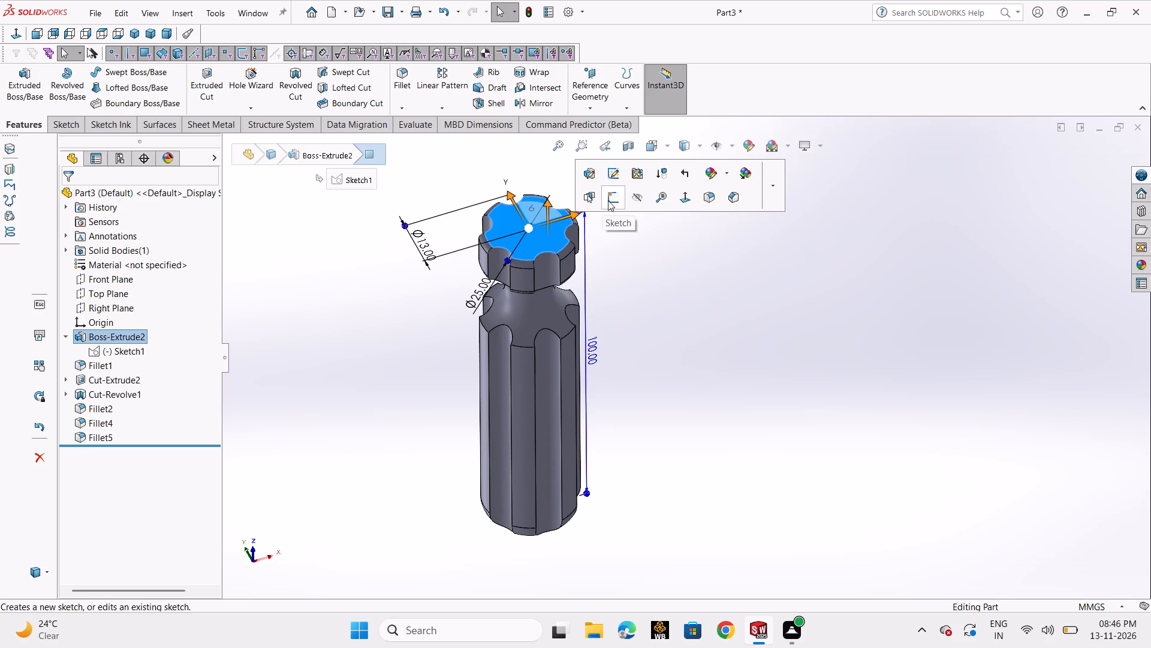
click(613, 197)
click(298, 371)
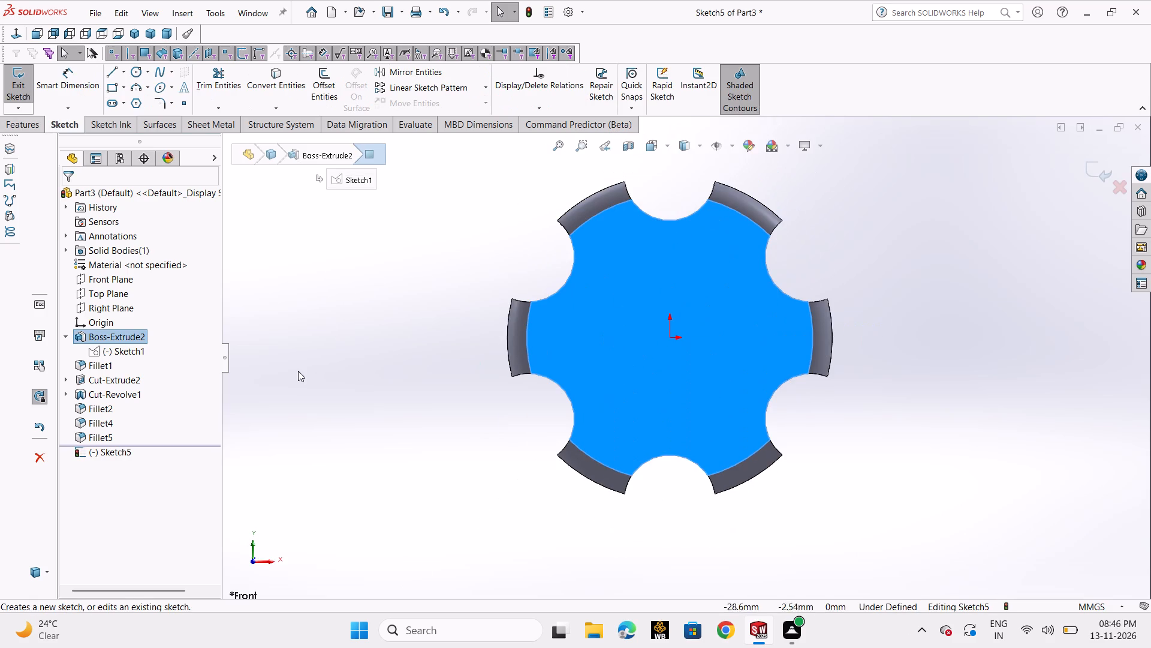
click(132, 71)
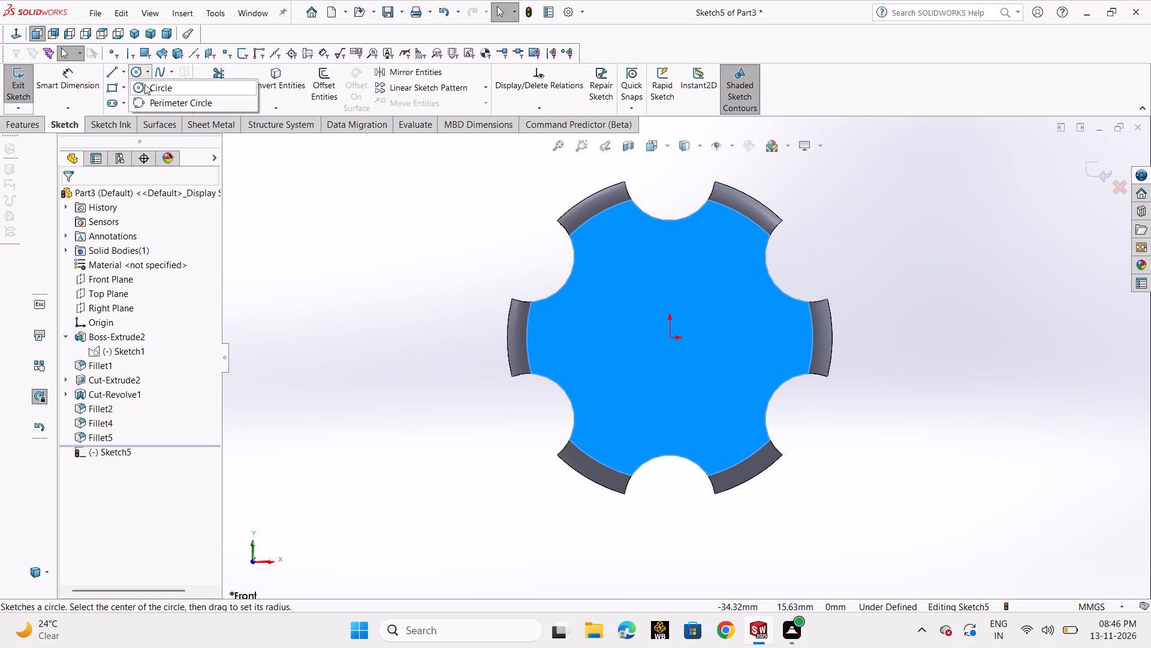
click(145, 84)
click(672, 335)
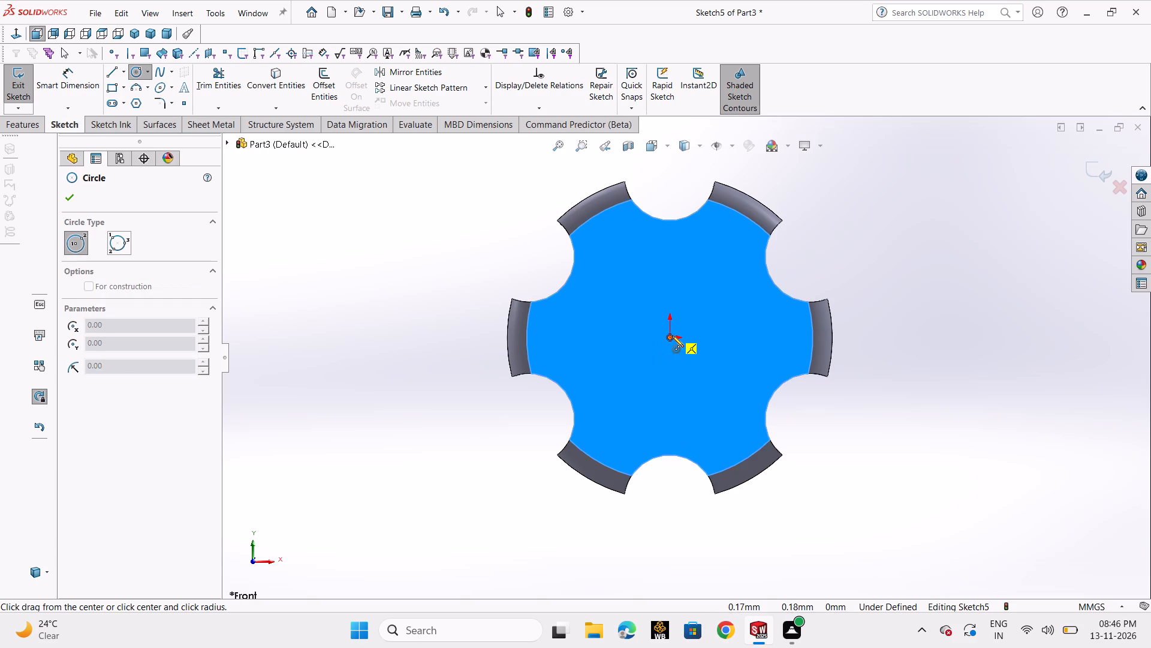
click(697, 326)
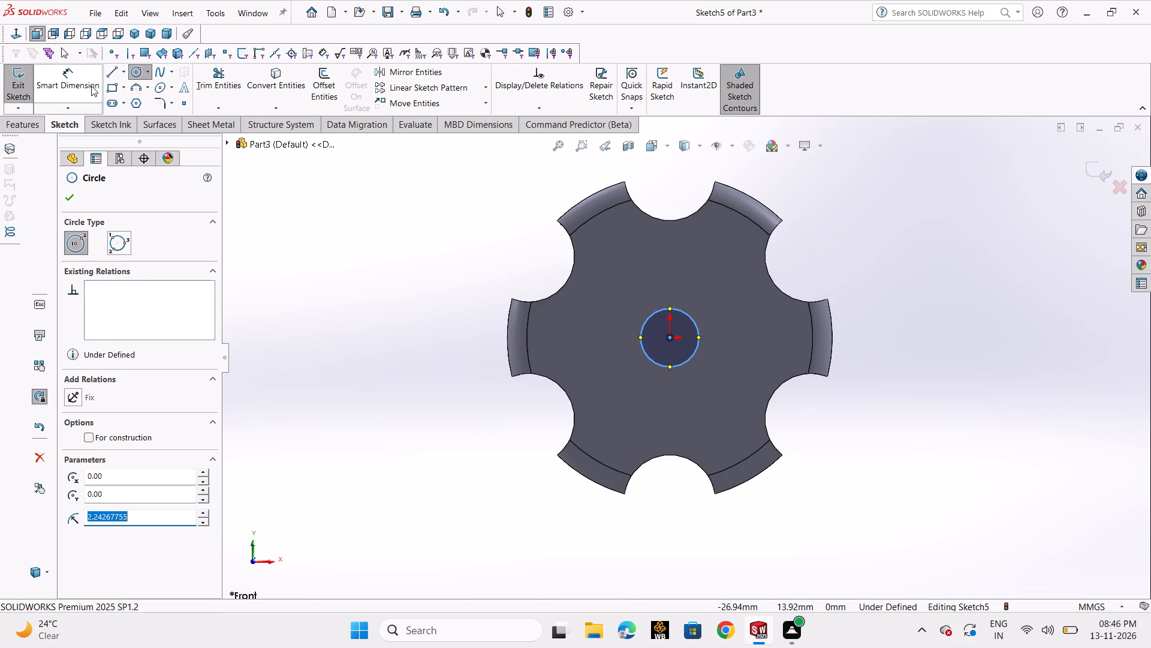
Dimension the circle's diameter to 8 mm and exit the sketch.
click(91, 86)
click(655, 359)
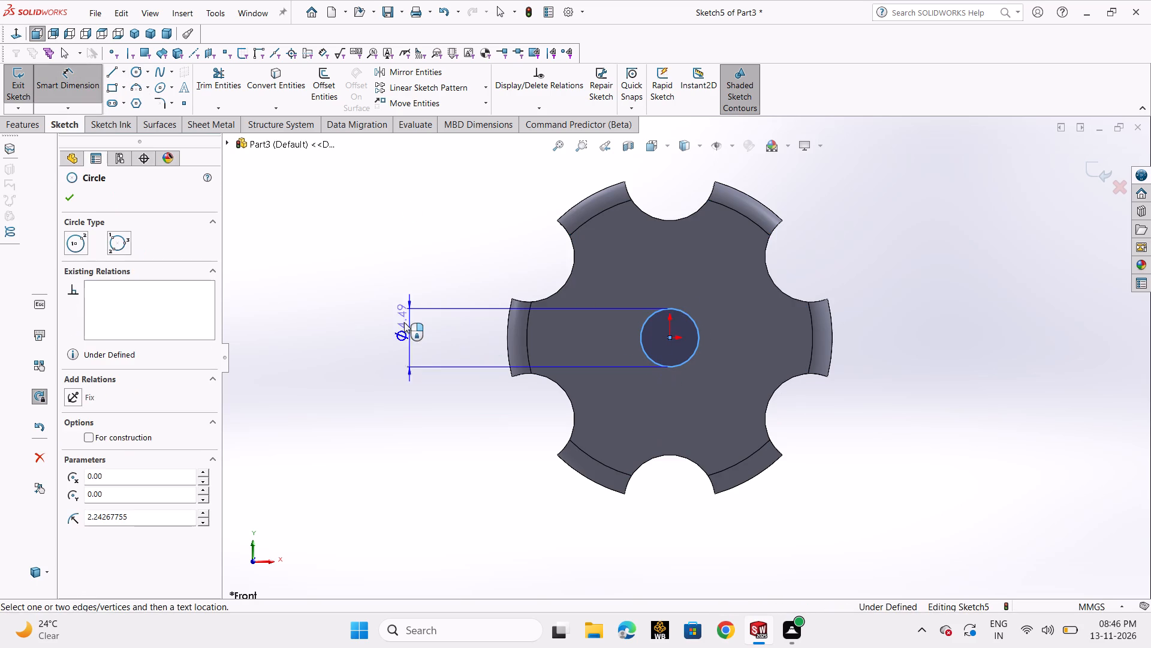
click(397, 322)
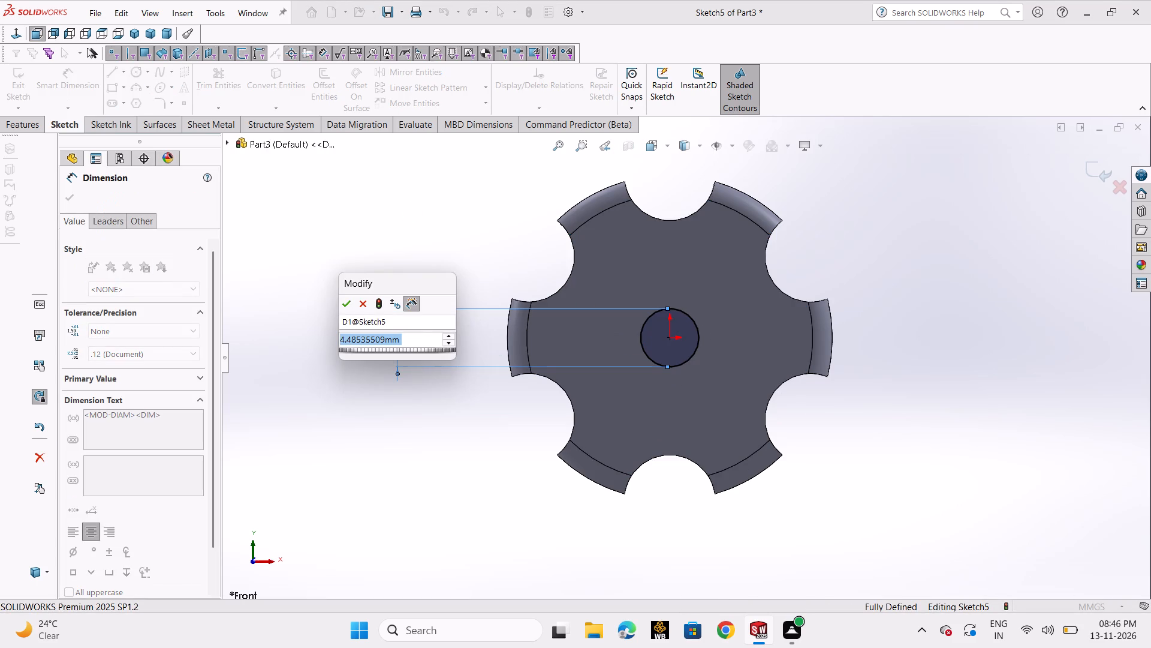
key(8)
key(Return)
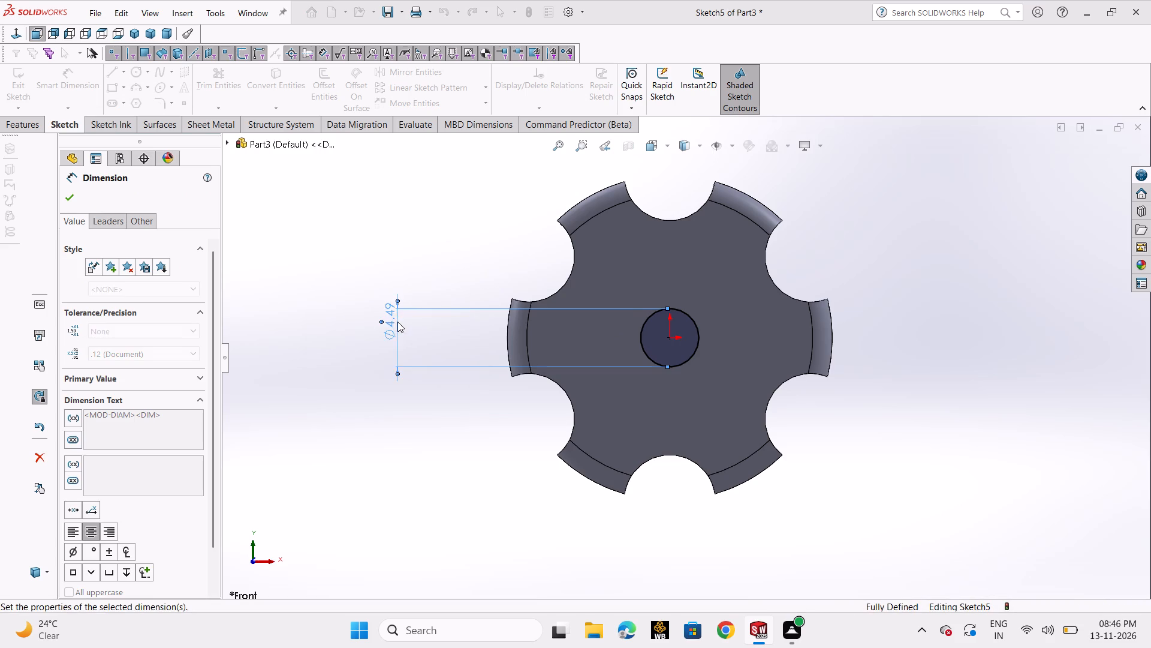
click(66, 197)
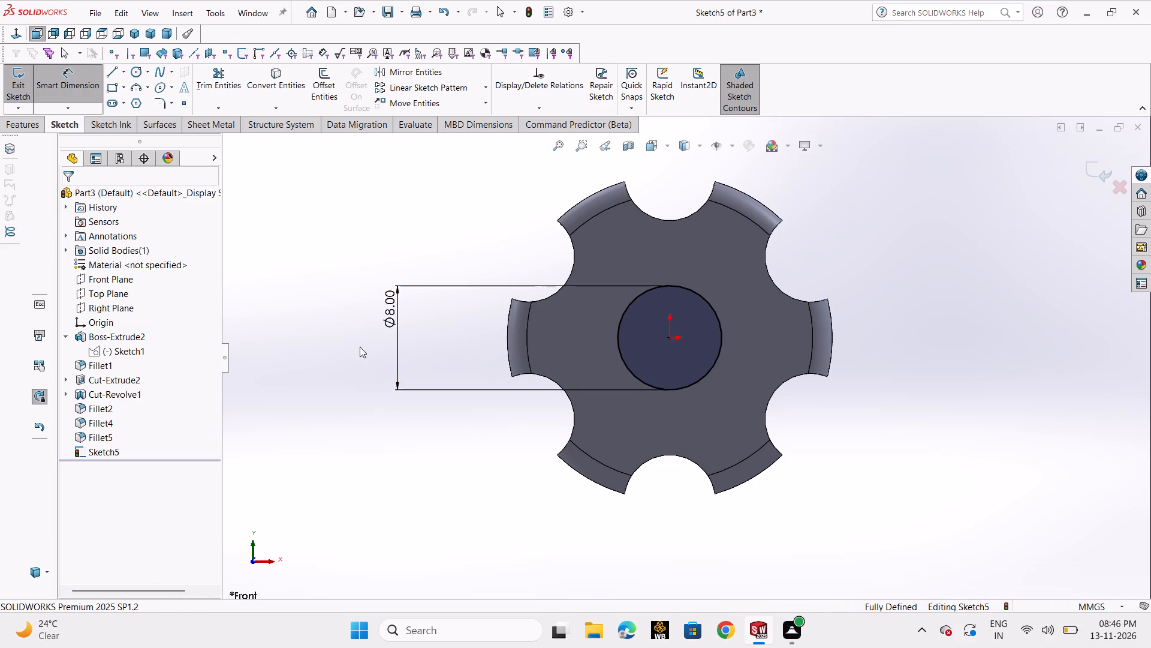
scroll(519, 390, up, 3)
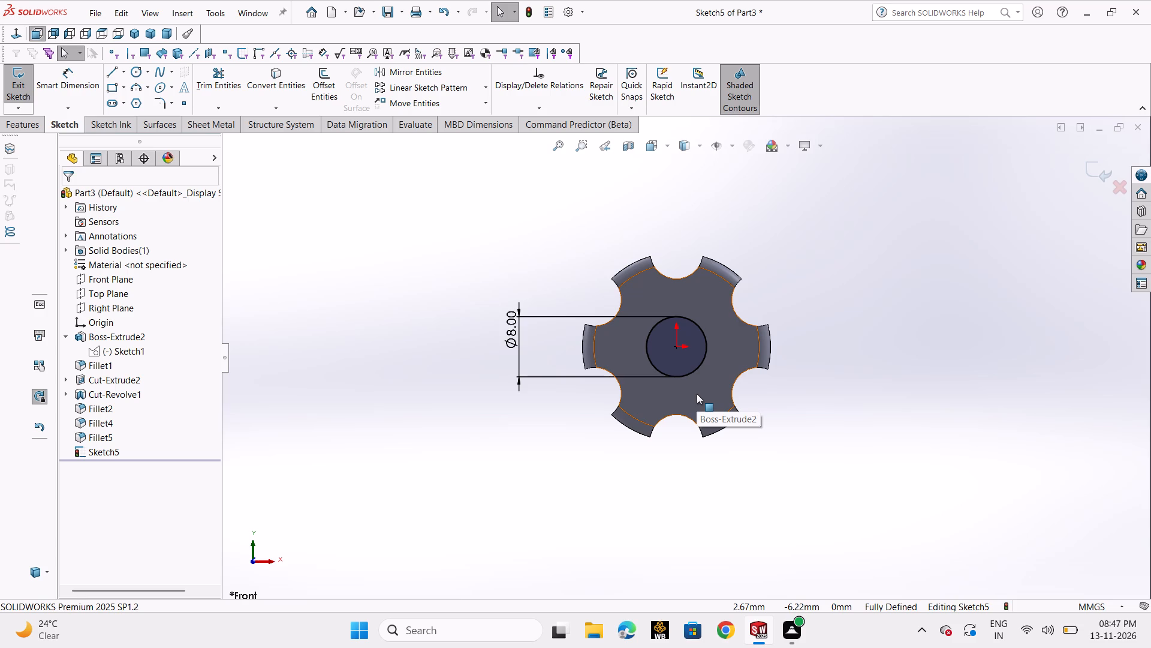
click(10, 82)
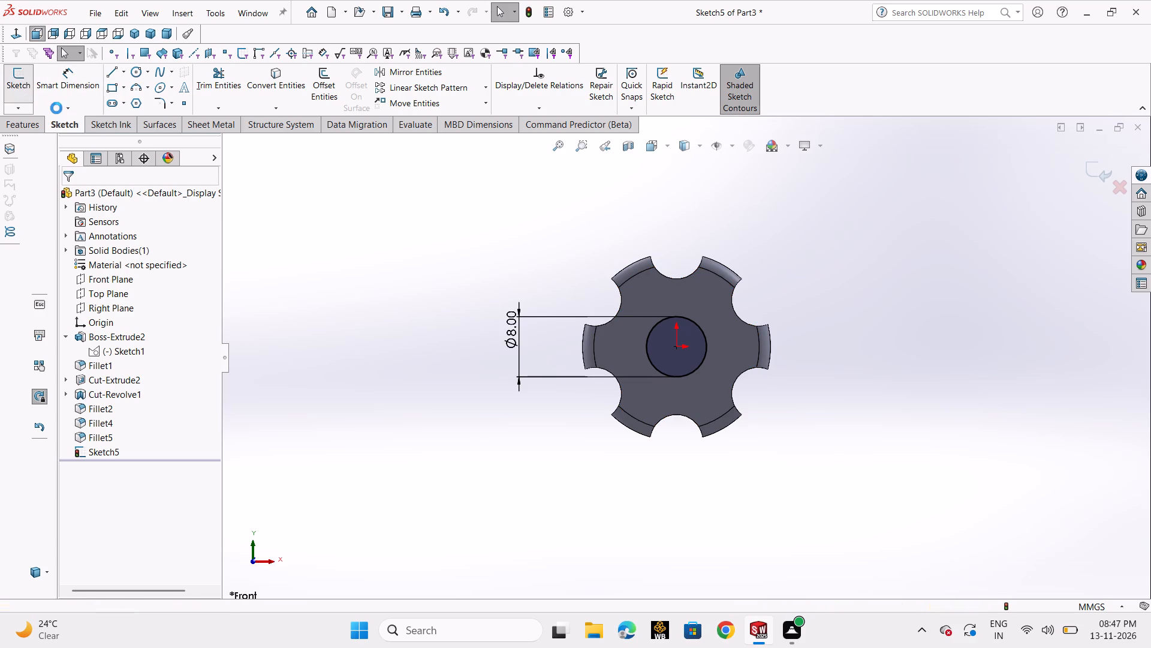
Extrude the circle outward from the collar's end face as a 73 mm blind boss merged with the handle.
click(31, 97)
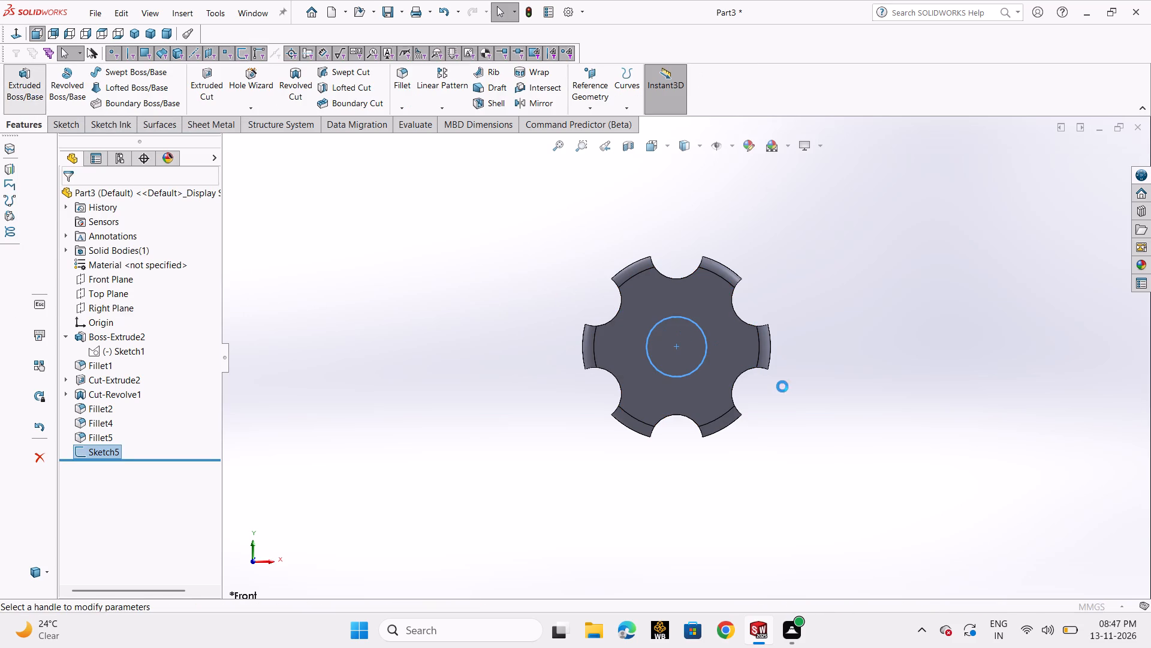
scroll(801, 402, up, 3)
middle_drag(800, 419, 855, 418)
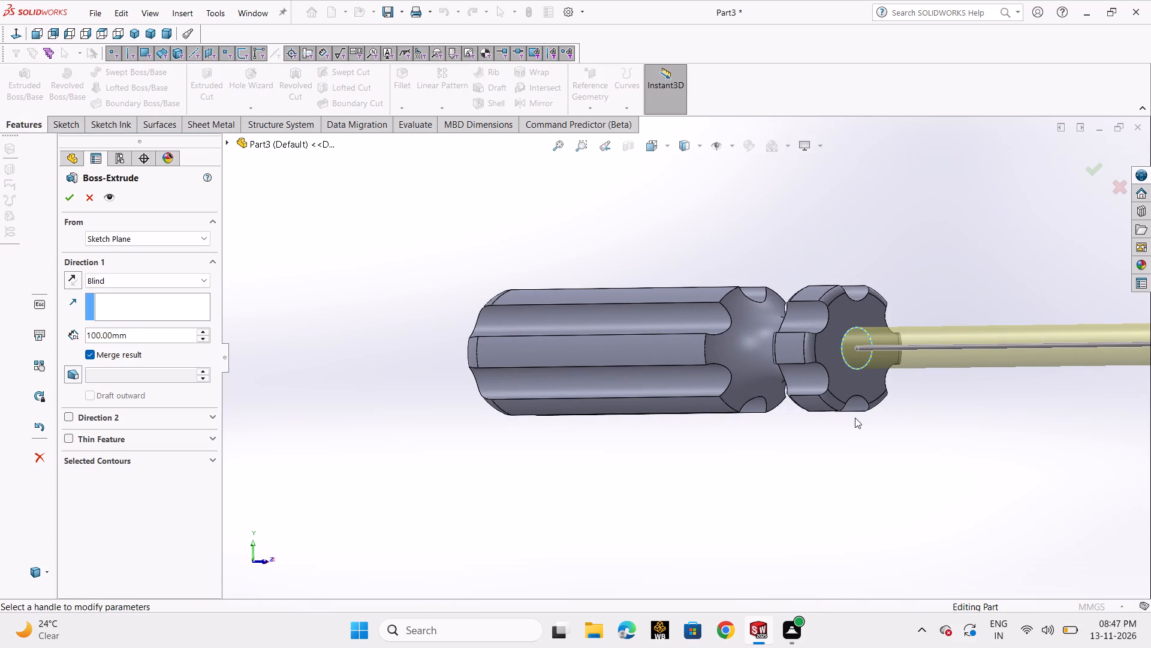
double_click(177, 335)
text(73)
key(Return)
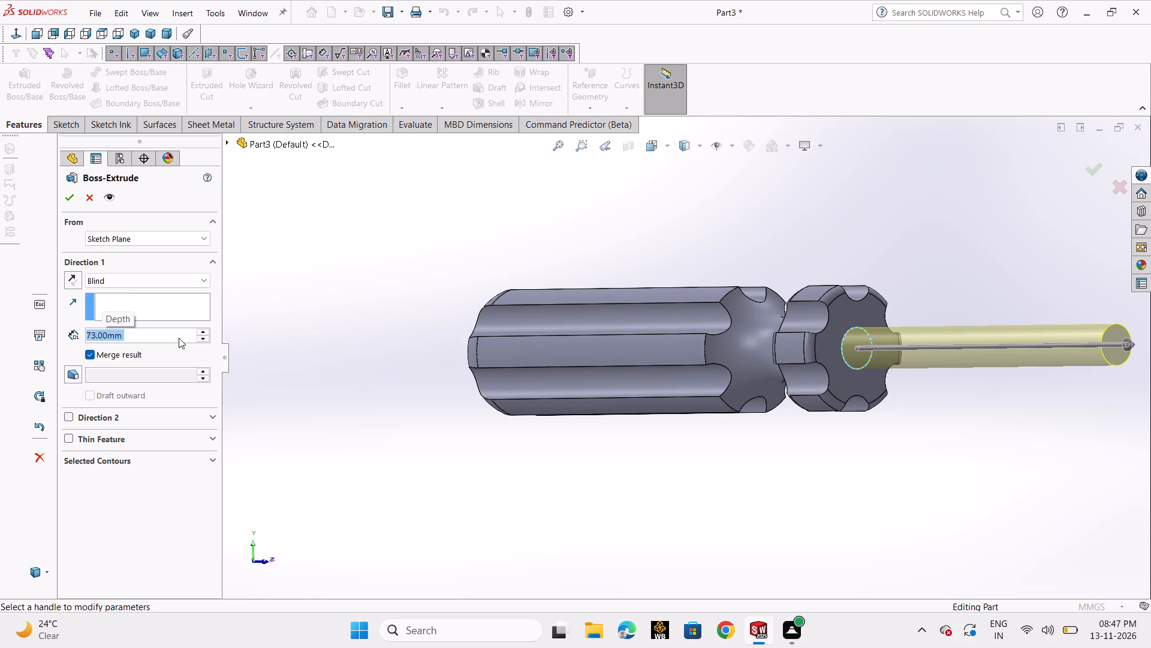
click(76, 196)
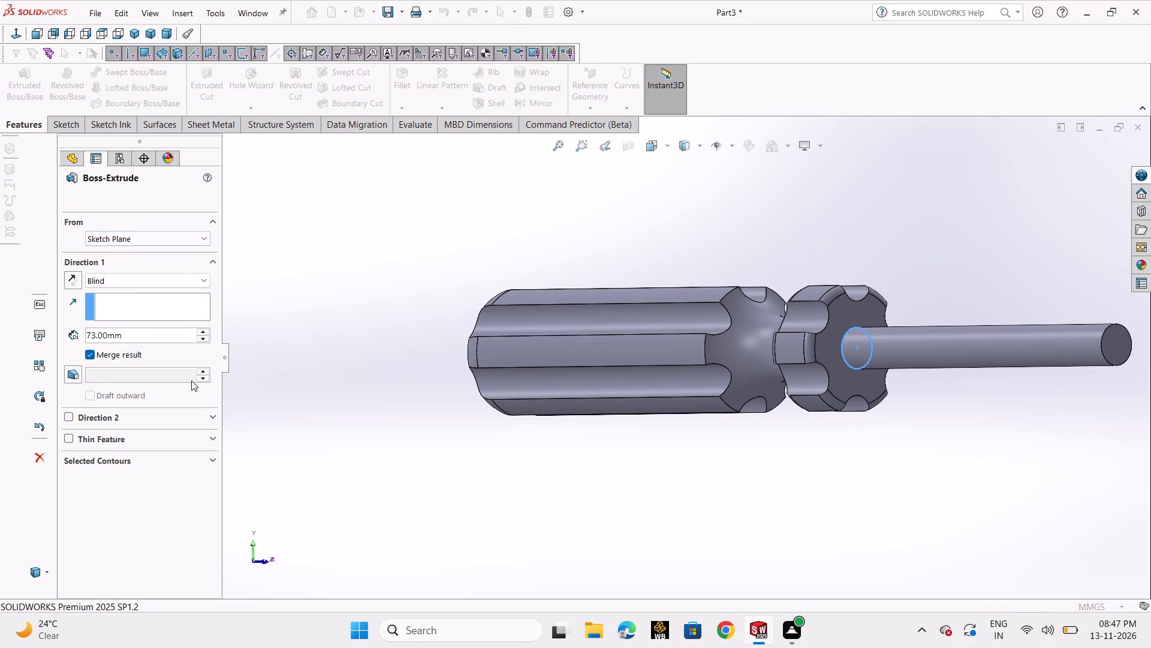
Complete the 73 mm blind extrusion of the shaft.
click(900, 460)
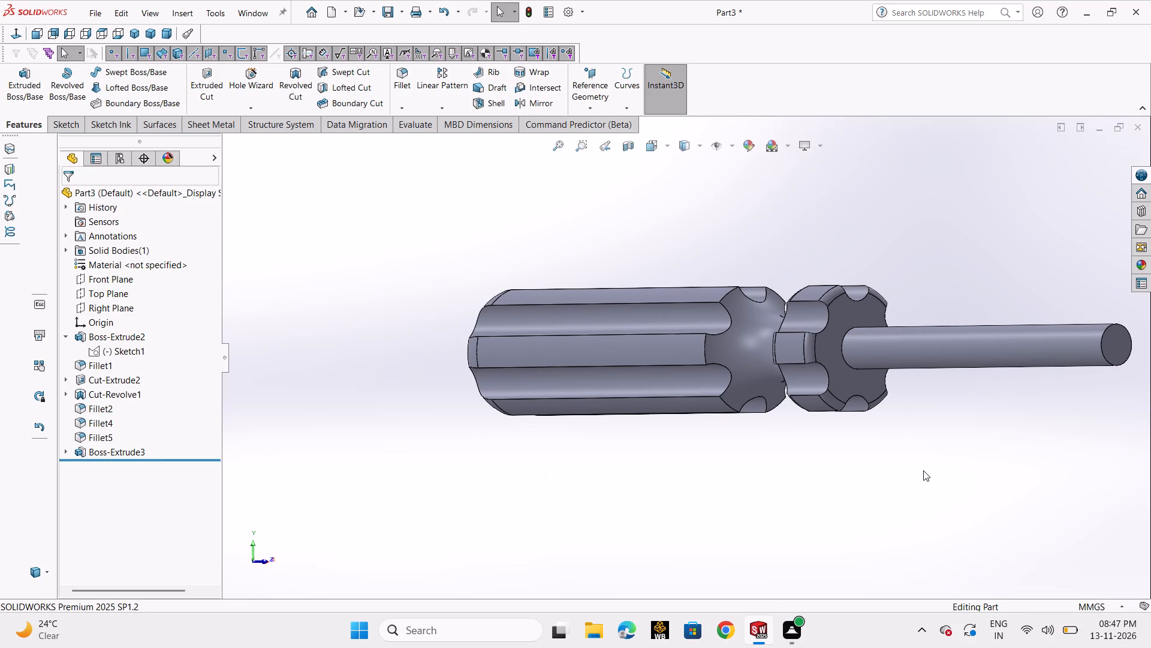
On the Right Plane, sketch a horizontal centerline about 22.8 mm long along the shaft's axis, starting at its free end.
scroll(1013, 440, up, 2)
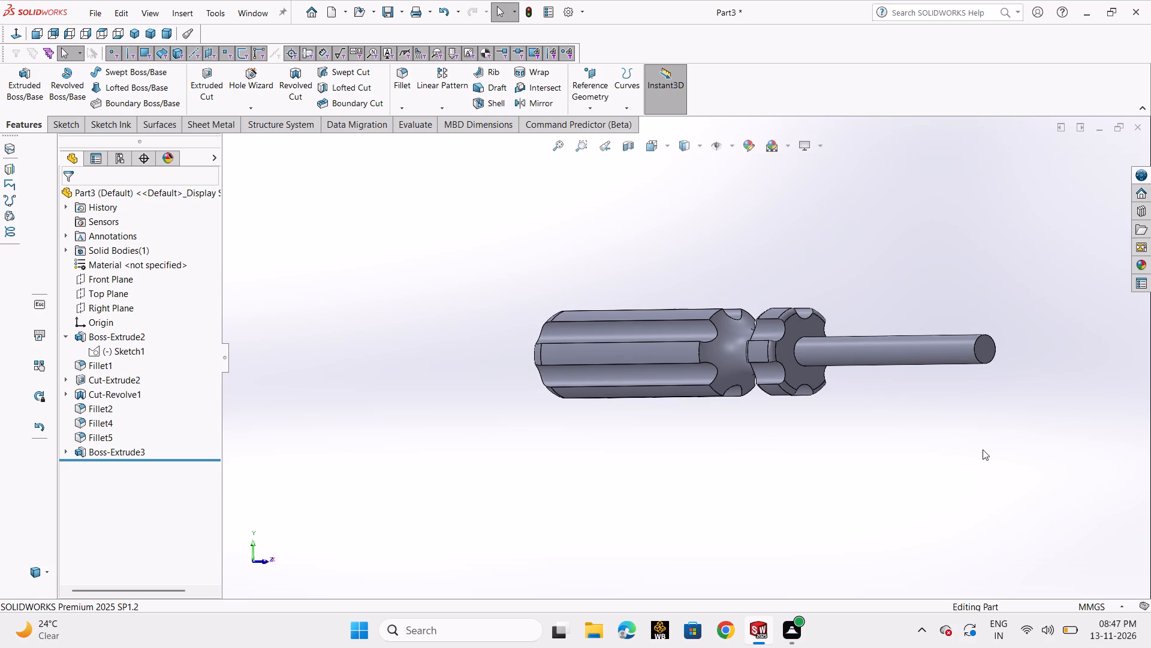
middle_drag(983, 449, 914, 358)
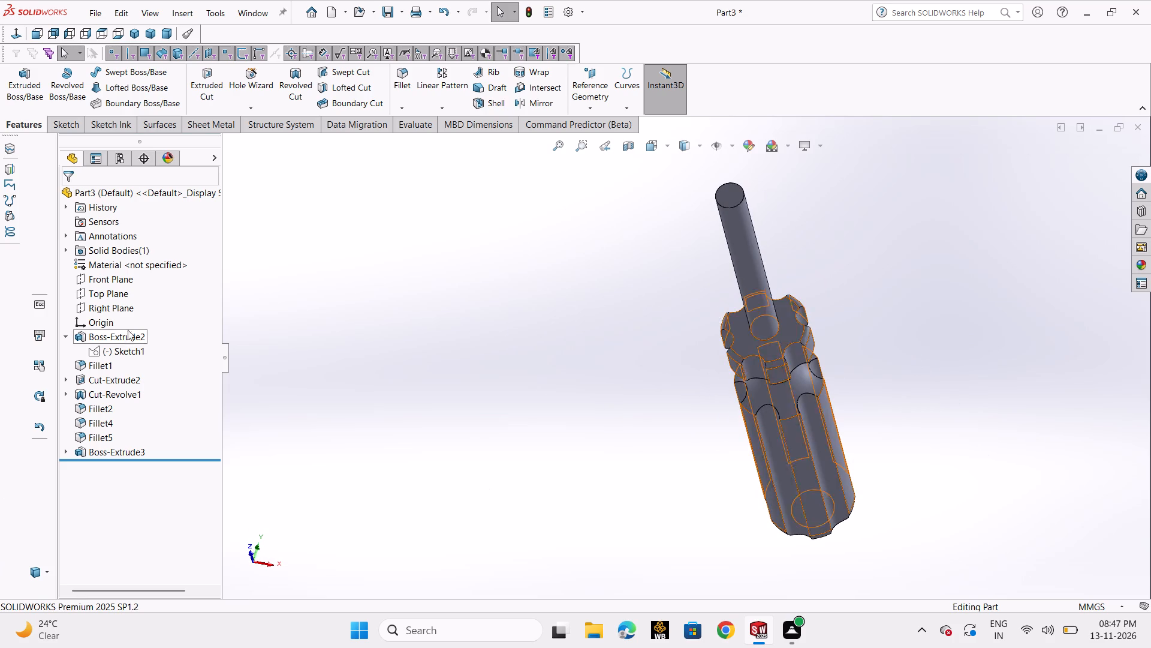
click(117, 306)
click(126, 290)
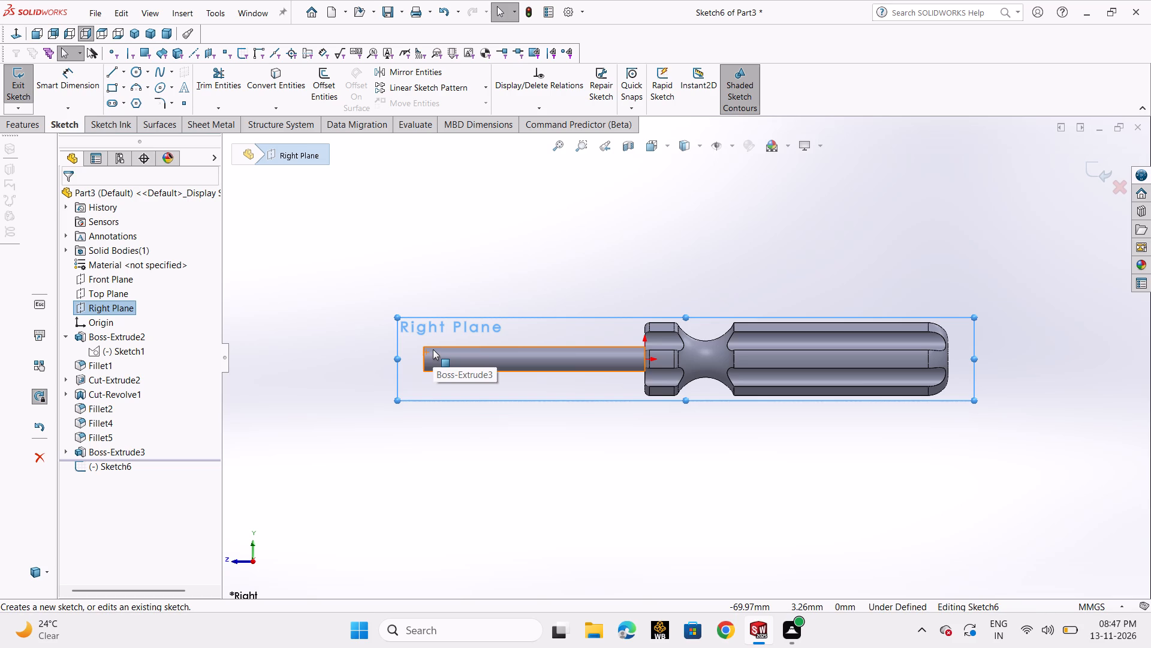
click(439, 292)
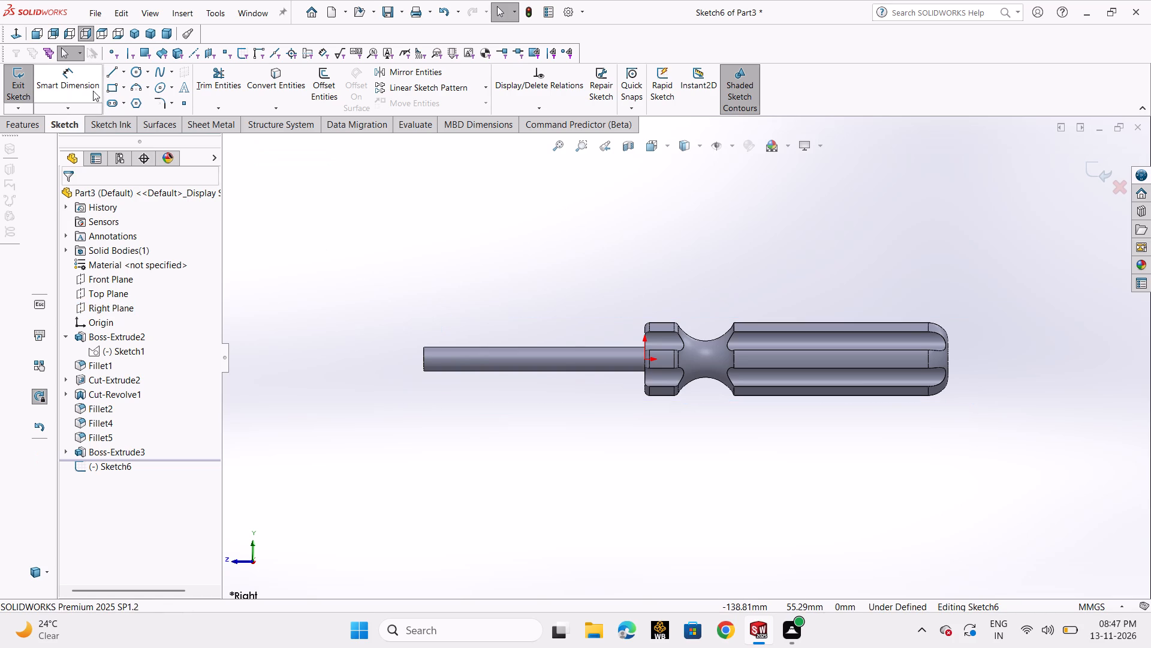
click(123, 73)
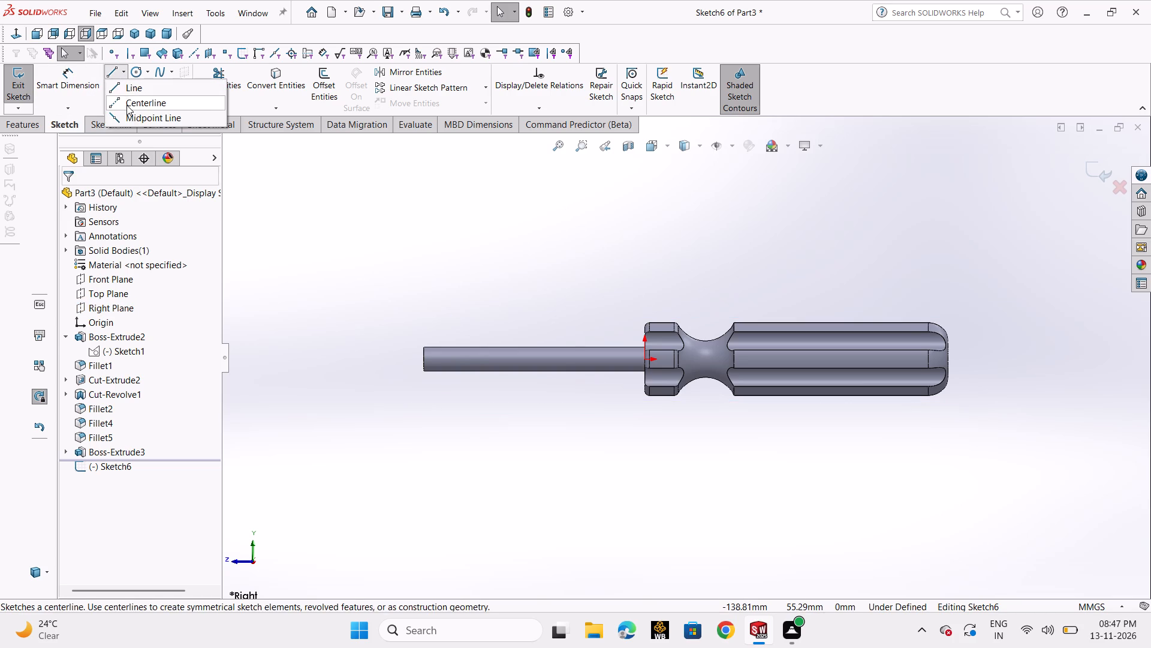
click(126, 105)
click(425, 361)
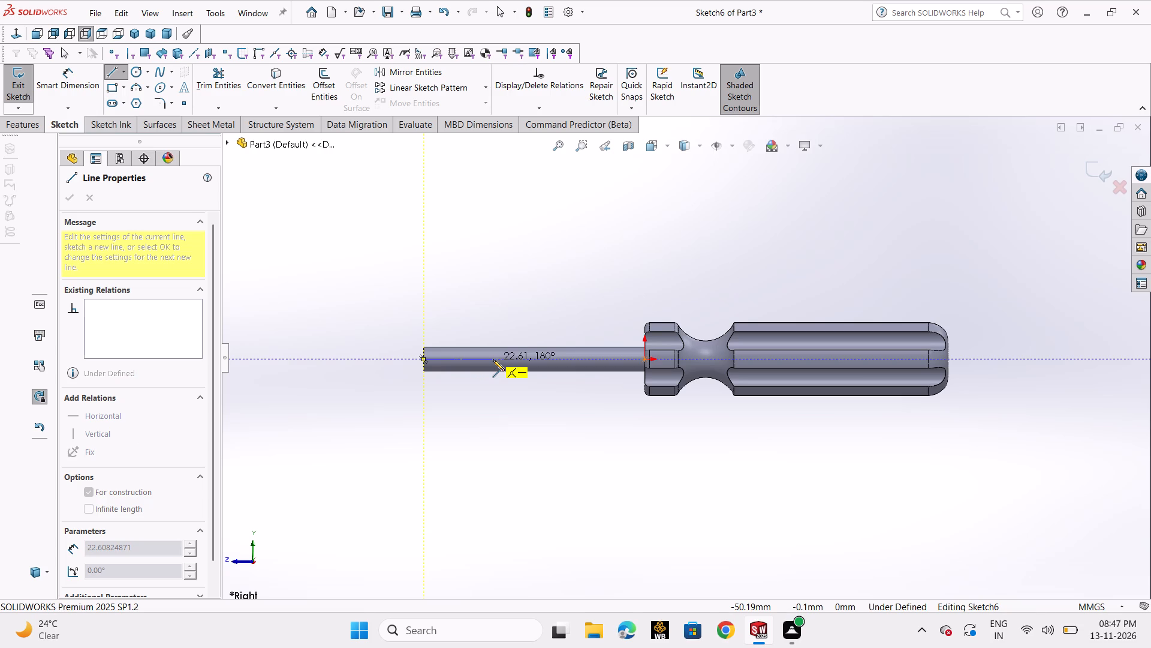
click(493, 359)
right_click(493, 359)
click(506, 365)
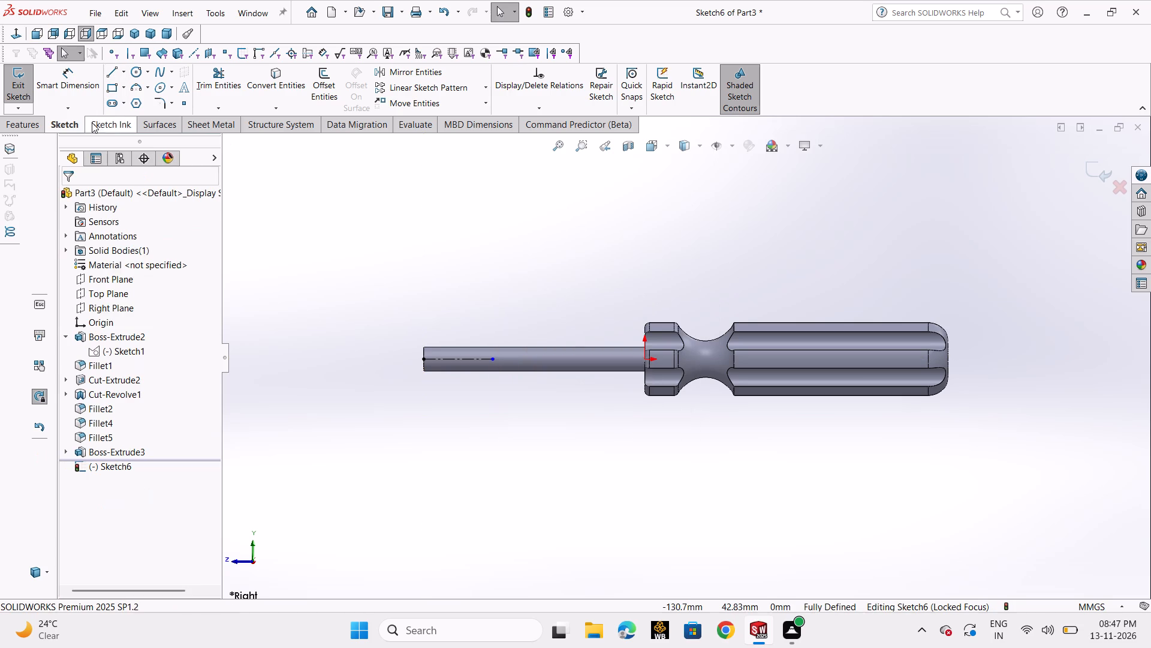
Dimension the centerline's length to 32 mm.
click(59, 94)
click(447, 358)
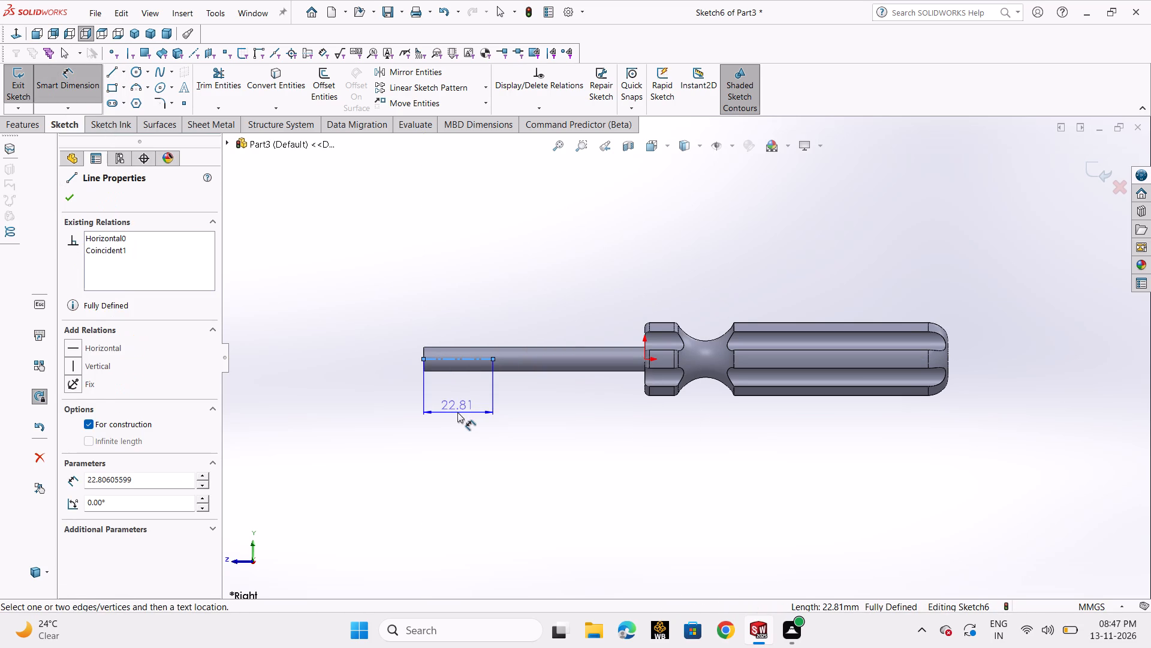
click(457, 412)
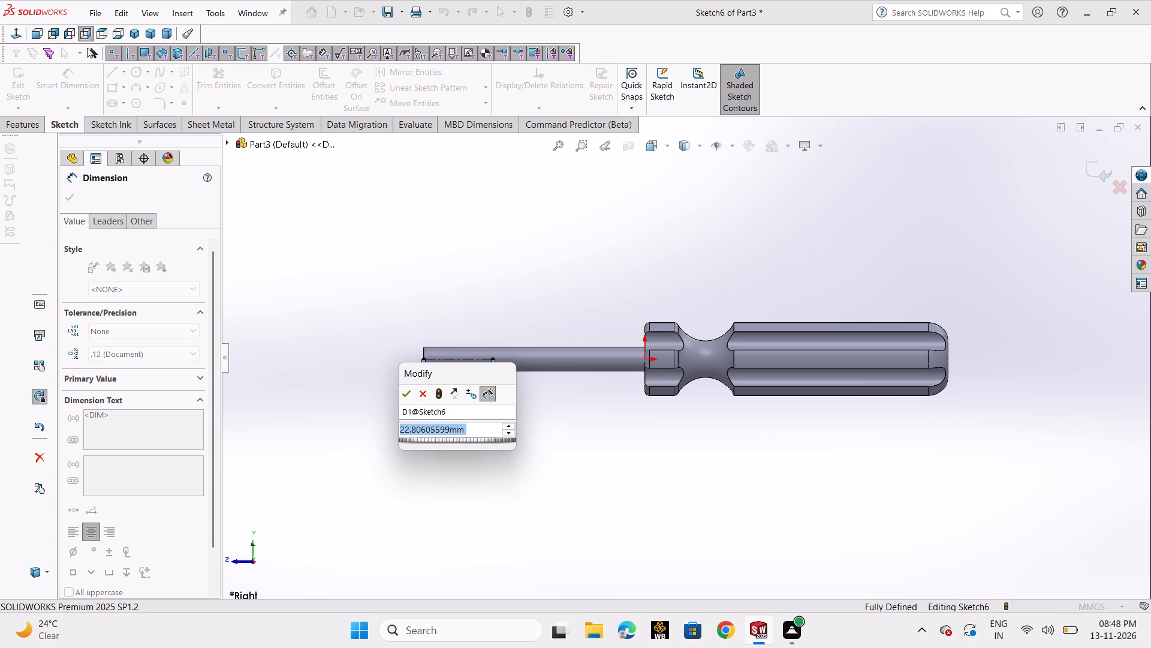
text(32)
key(Return)
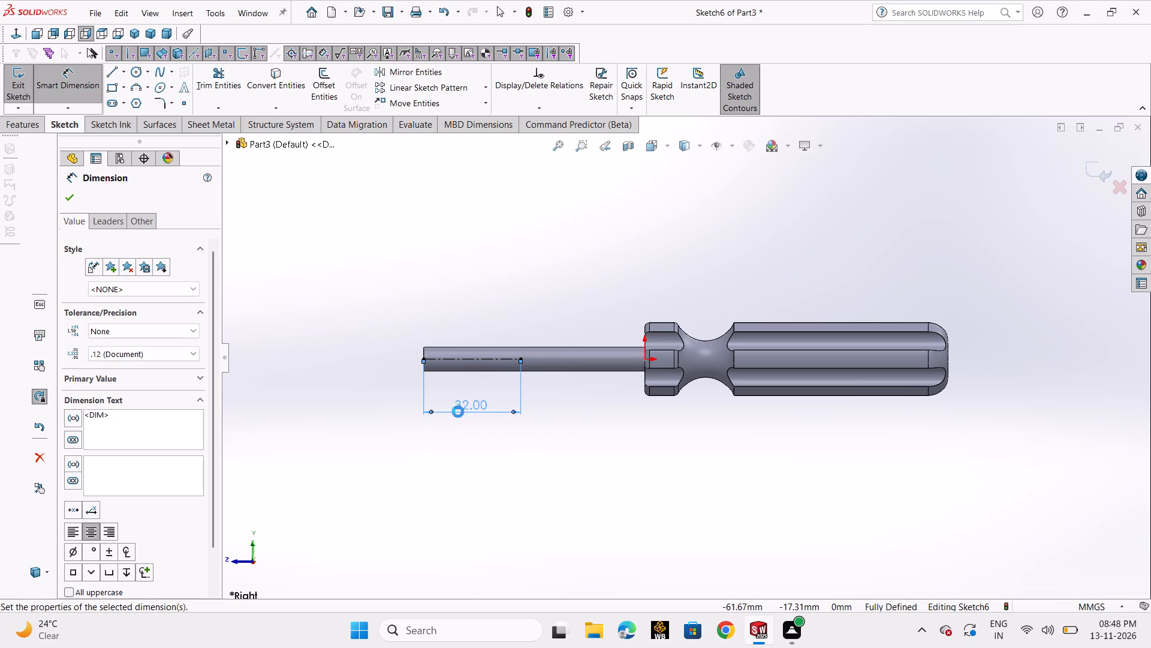
click(72, 206)
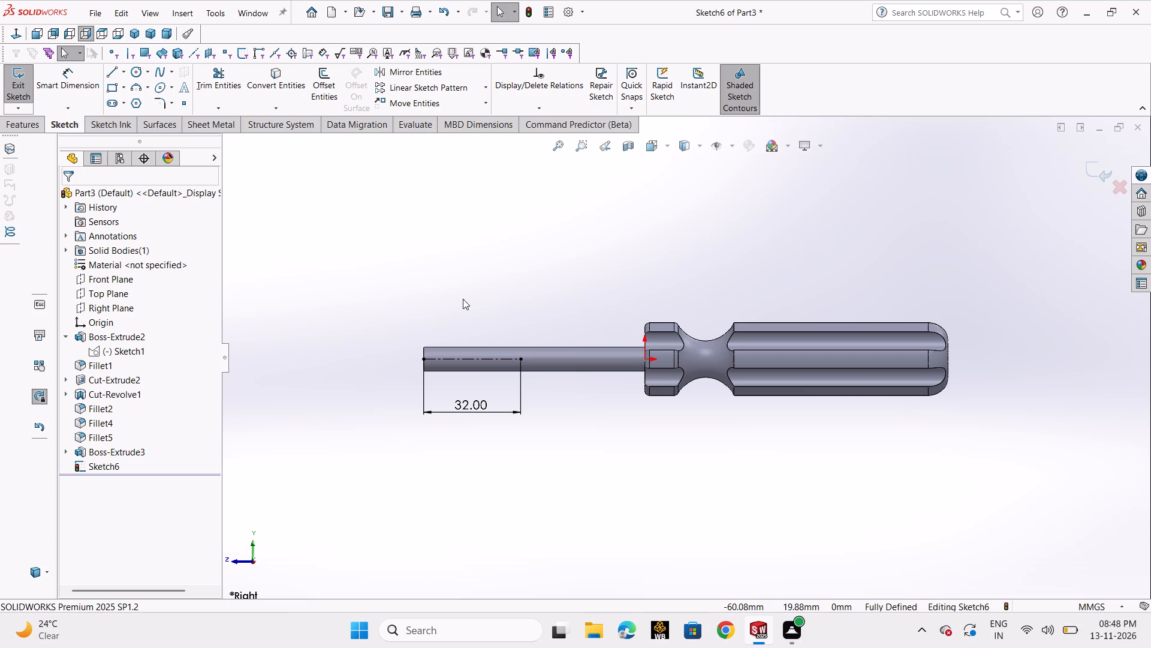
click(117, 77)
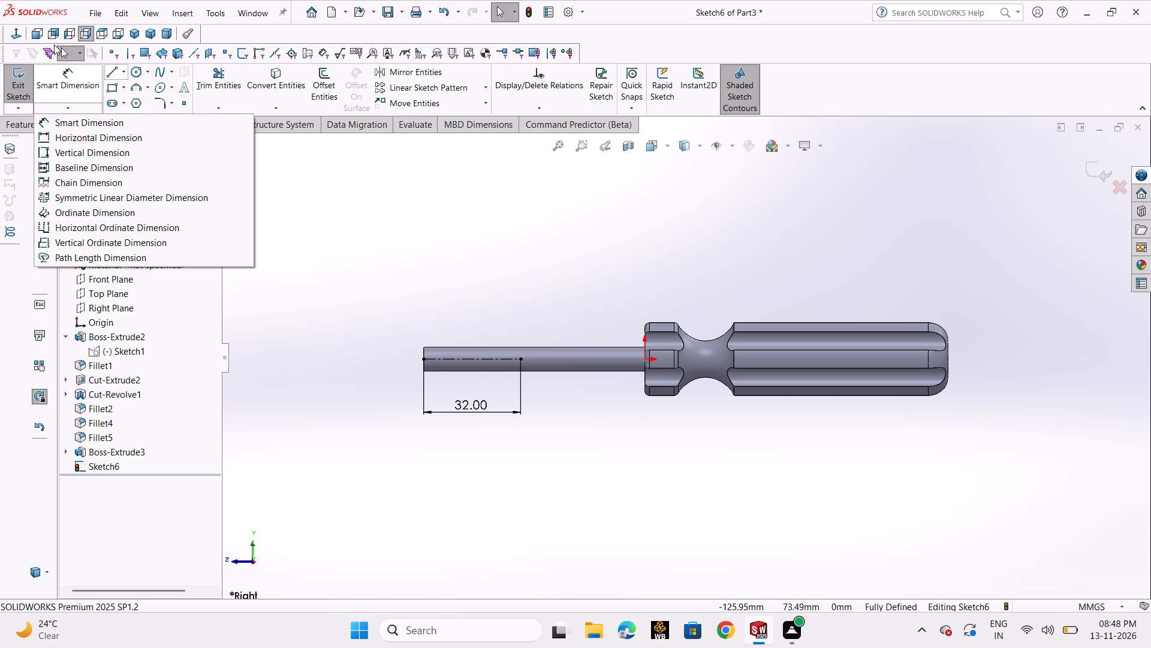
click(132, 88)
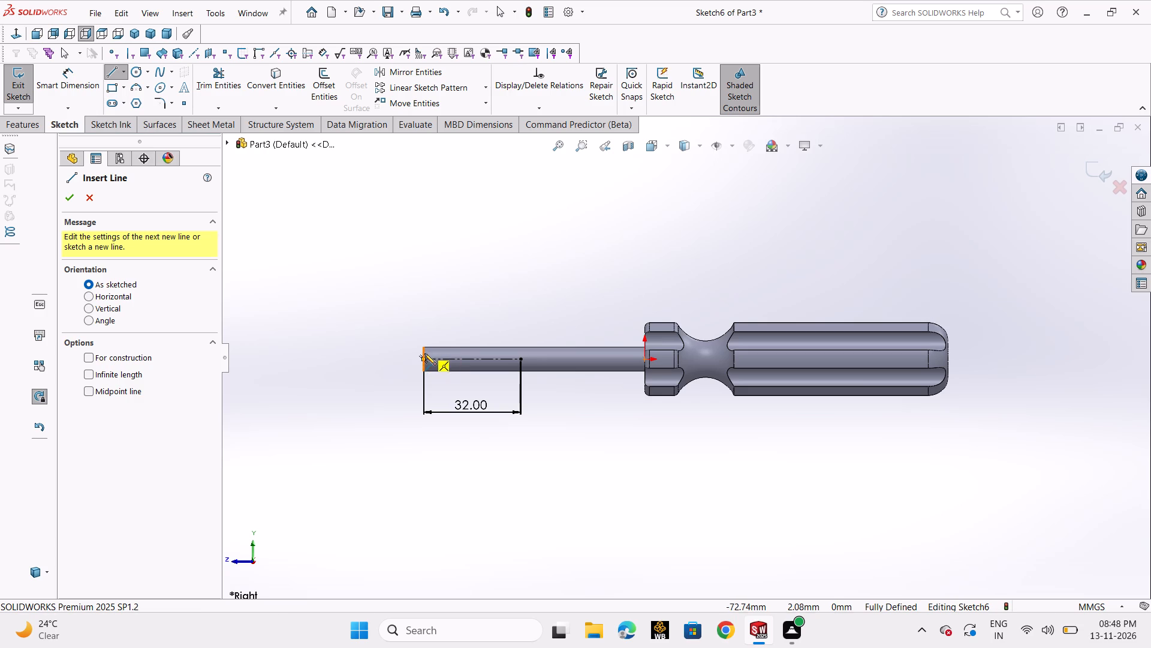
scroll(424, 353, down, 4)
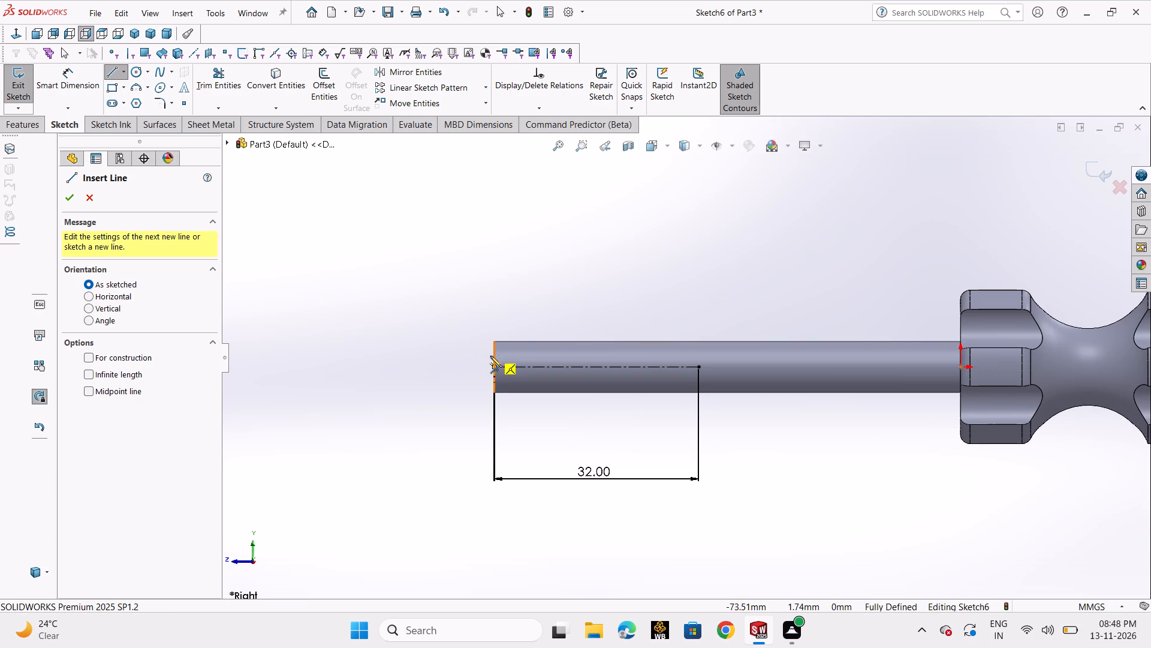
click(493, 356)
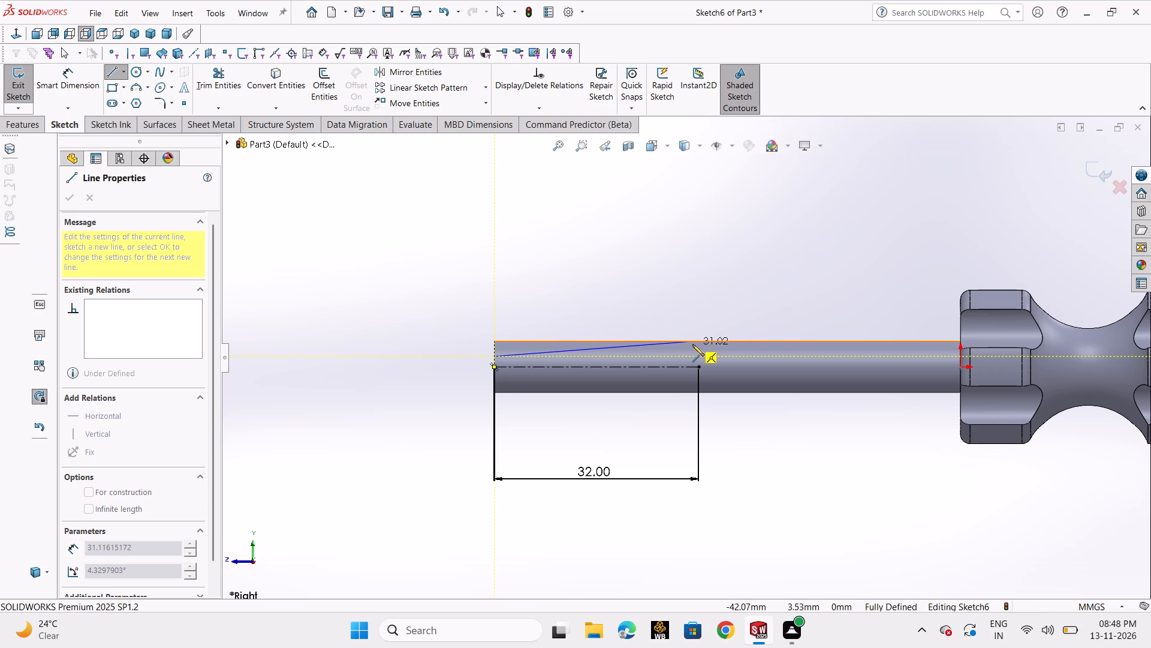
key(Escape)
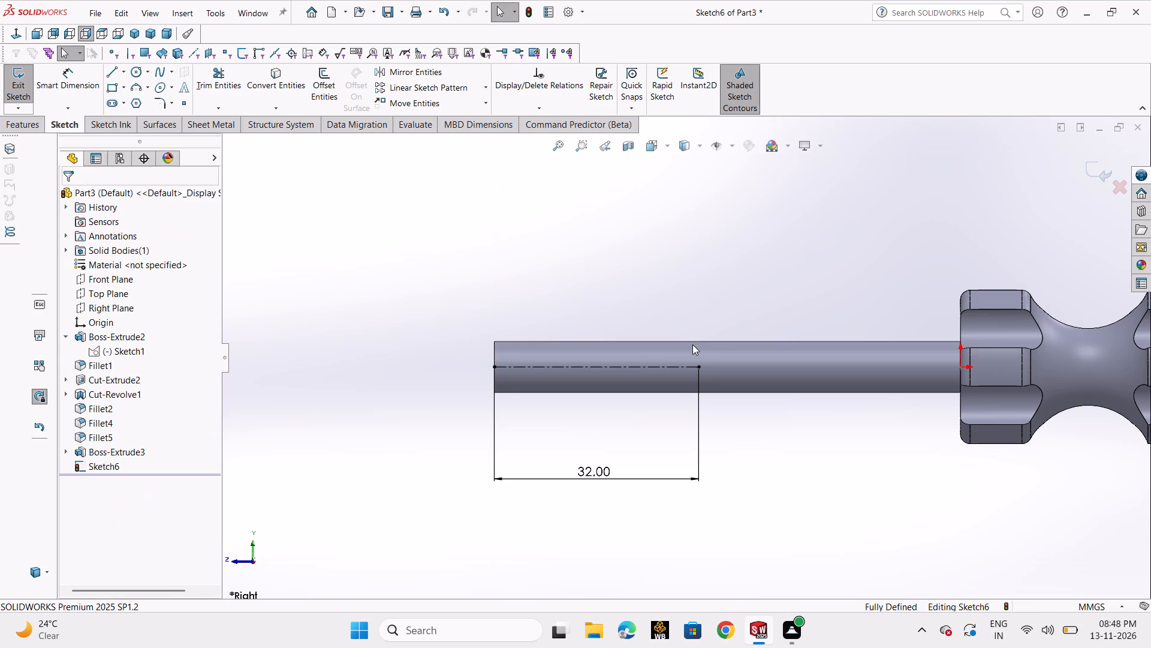
Sketch a vertical line about 1.9 mm up from the centerline's free end, continued by a line about 31 mm long rising toward the handle.
click(115, 77)
click(116, 85)
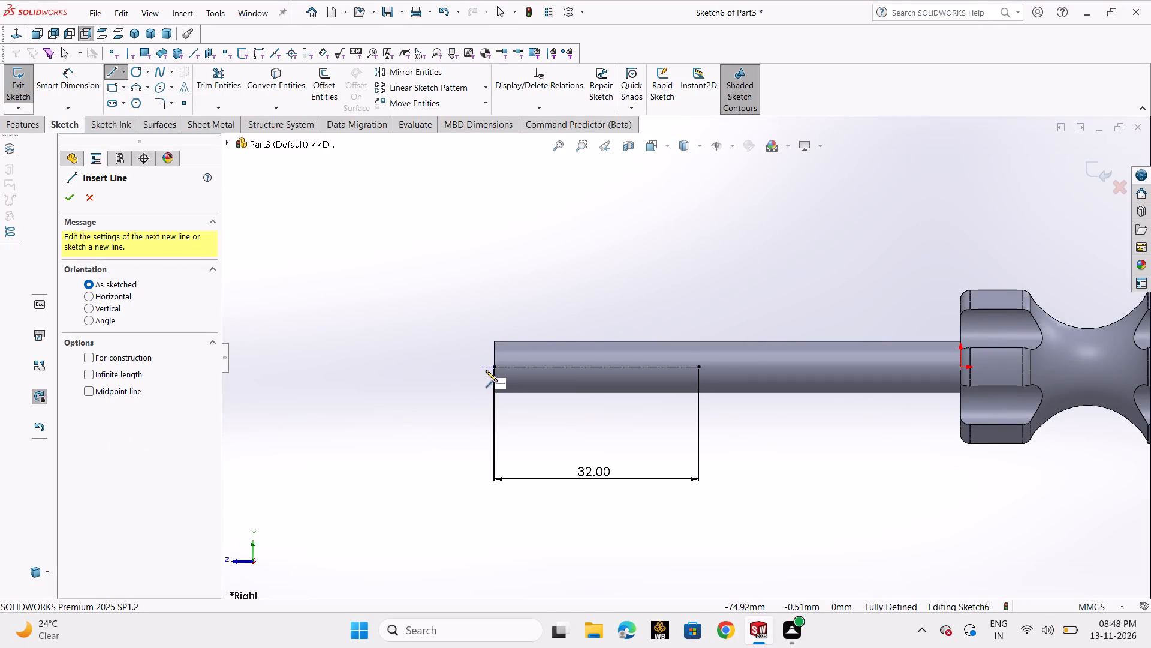
click(492, 367)
click(493, 355)
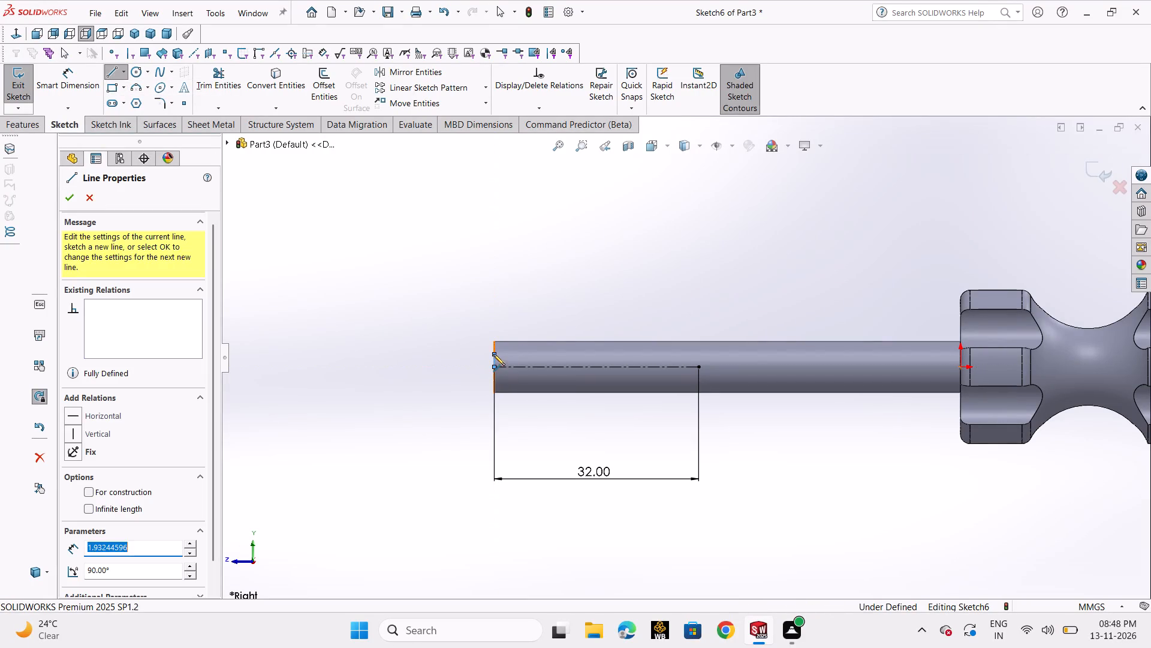
click(690, 328)
right_click(690, 328)
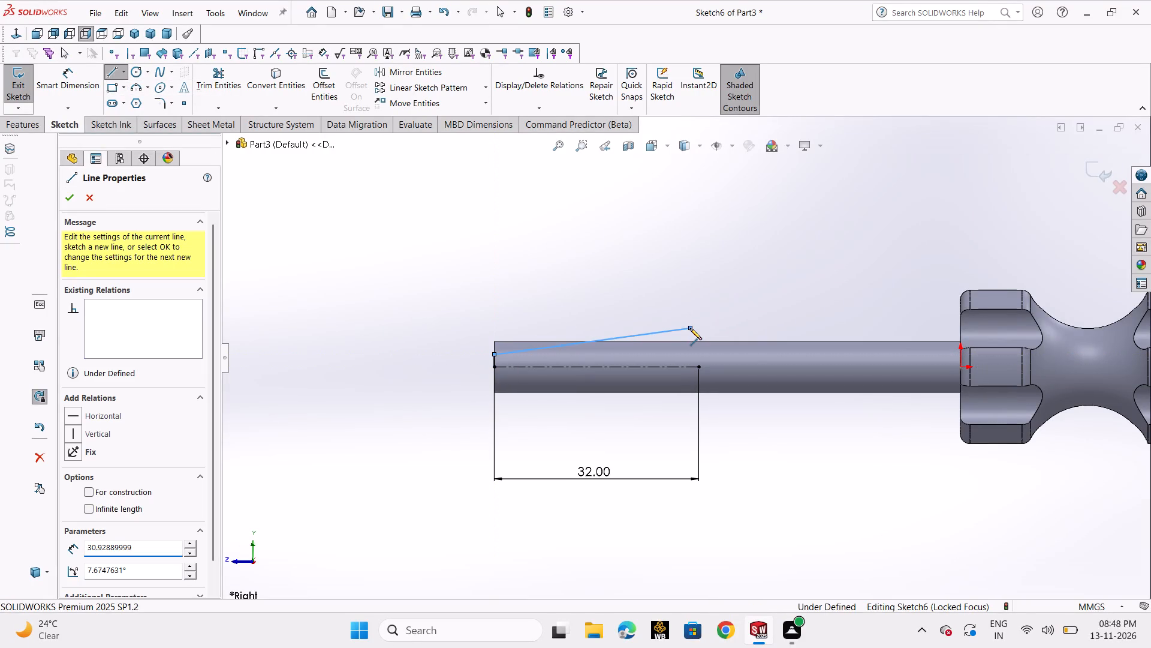
click(707, 337)
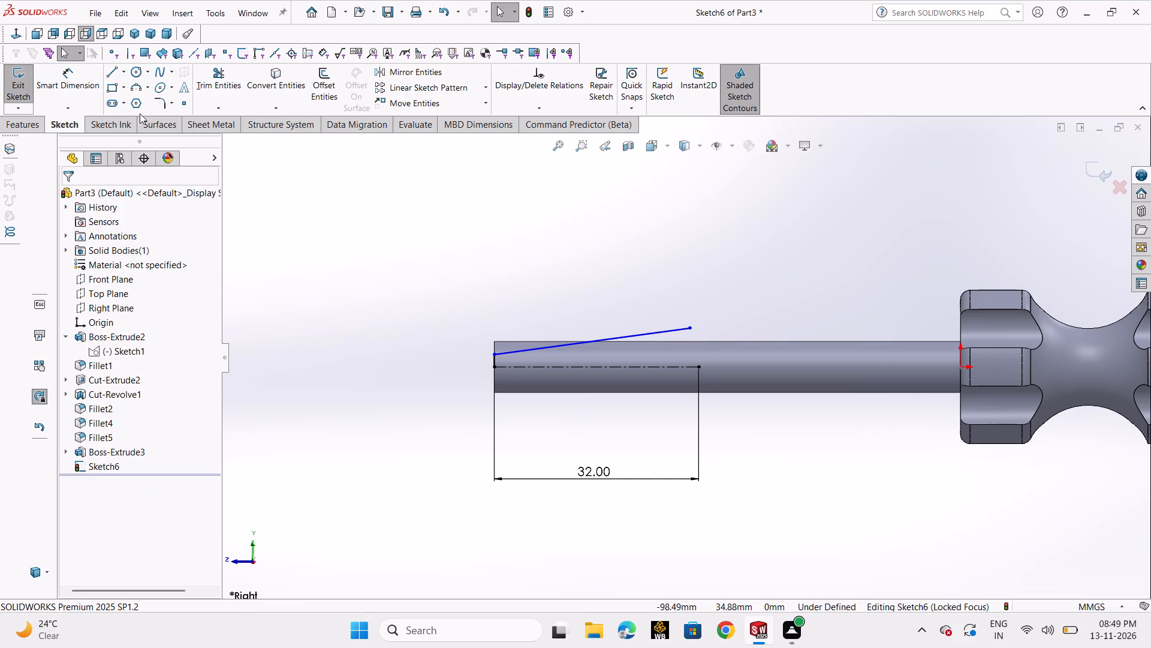
Dimension the angle between the sloped line and the centerline to 7.15/2 degrees.
click(59, 92)
click(538, 367)
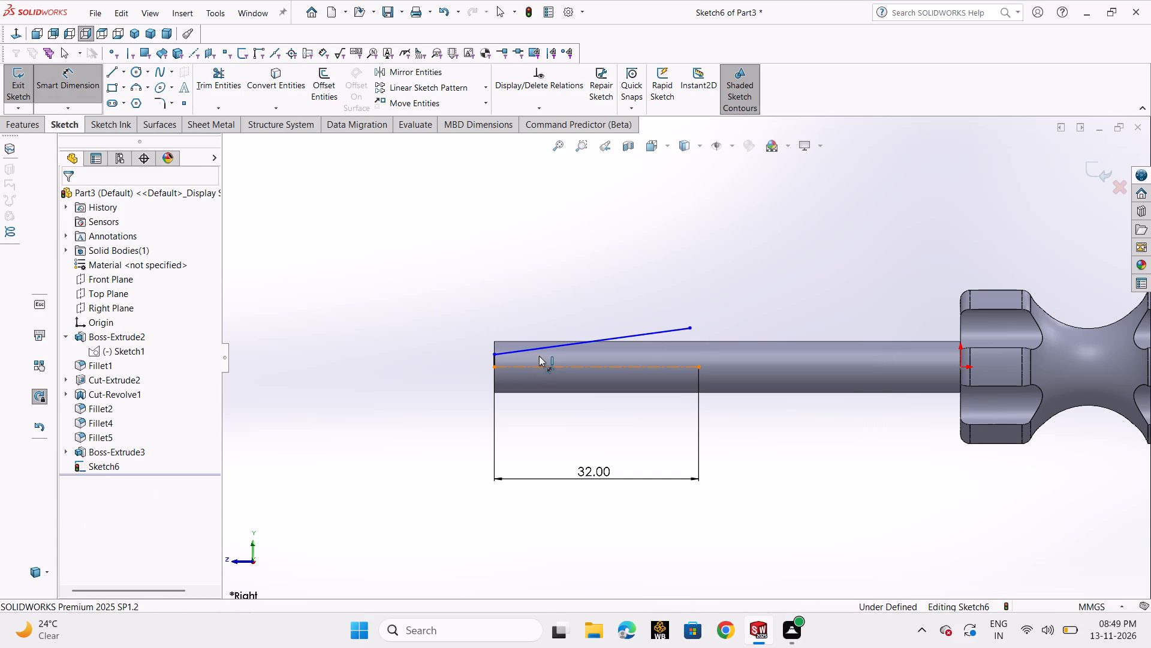
click(540, 347)
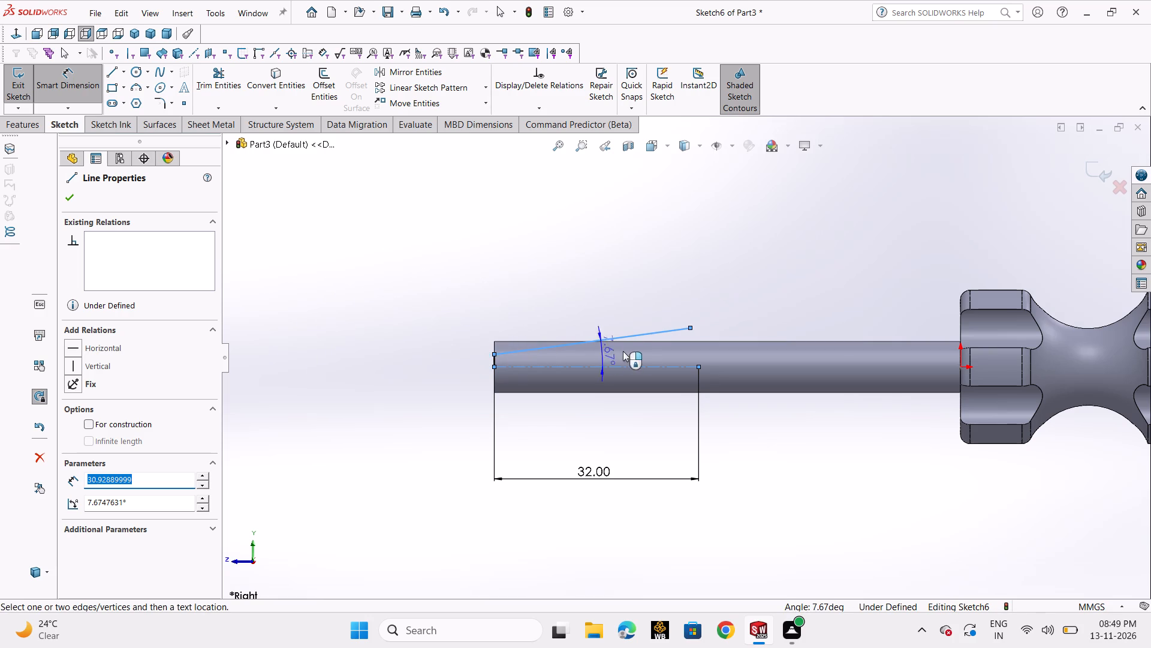
click(697, 346)
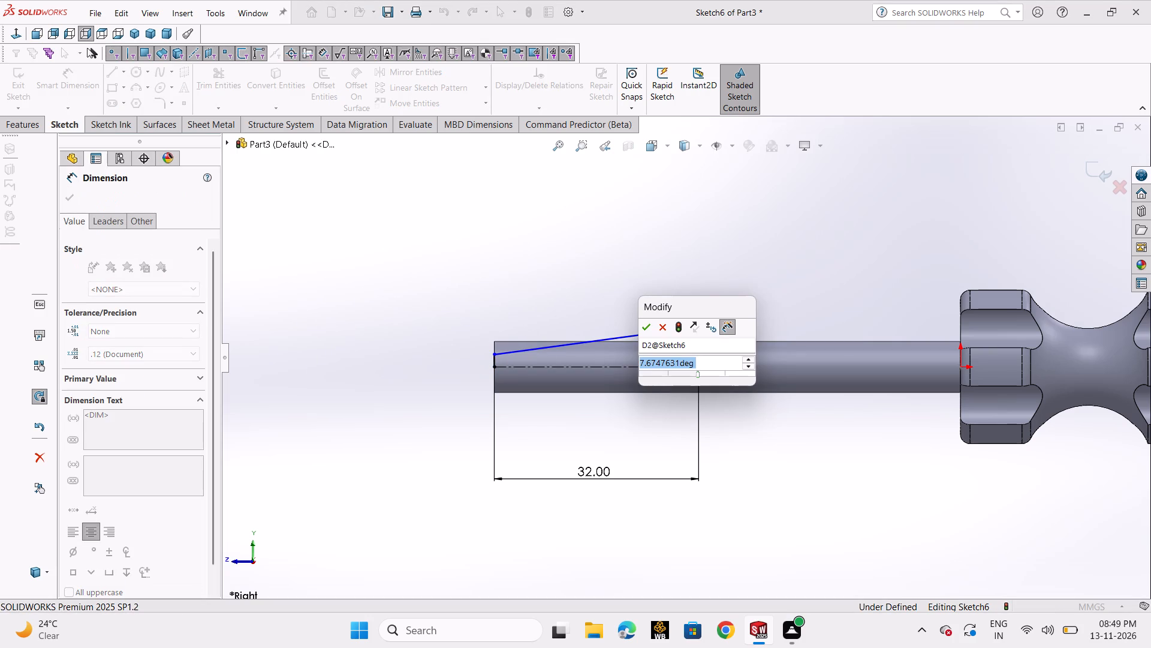
text(7.15/2)
key(Return)
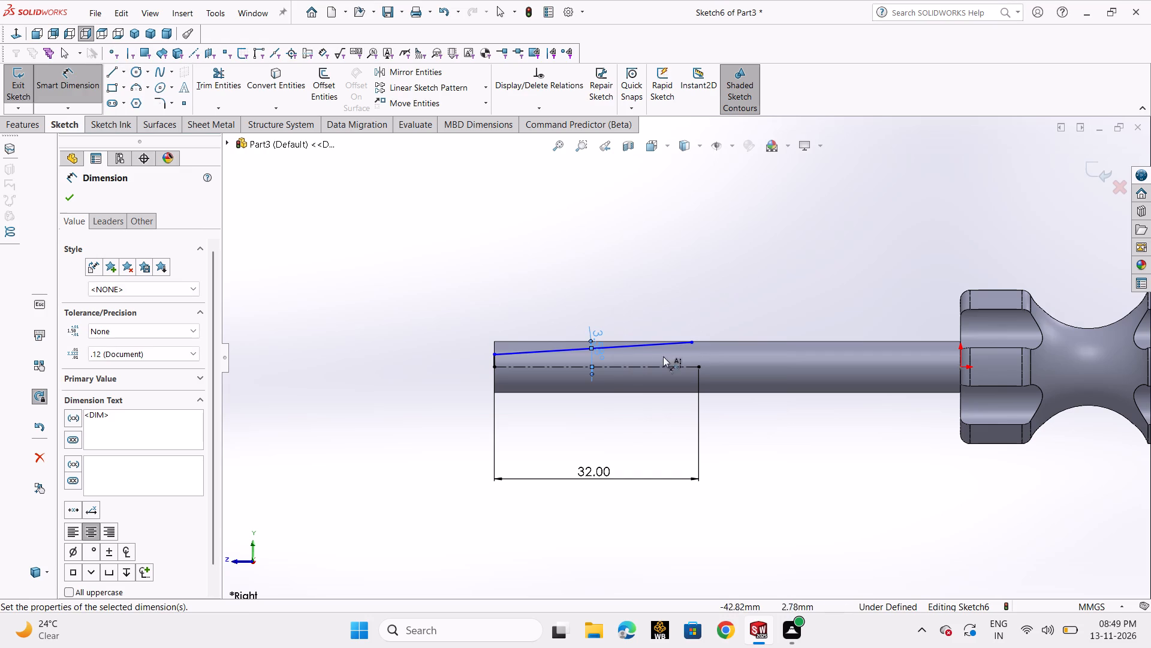
click(63, 198)
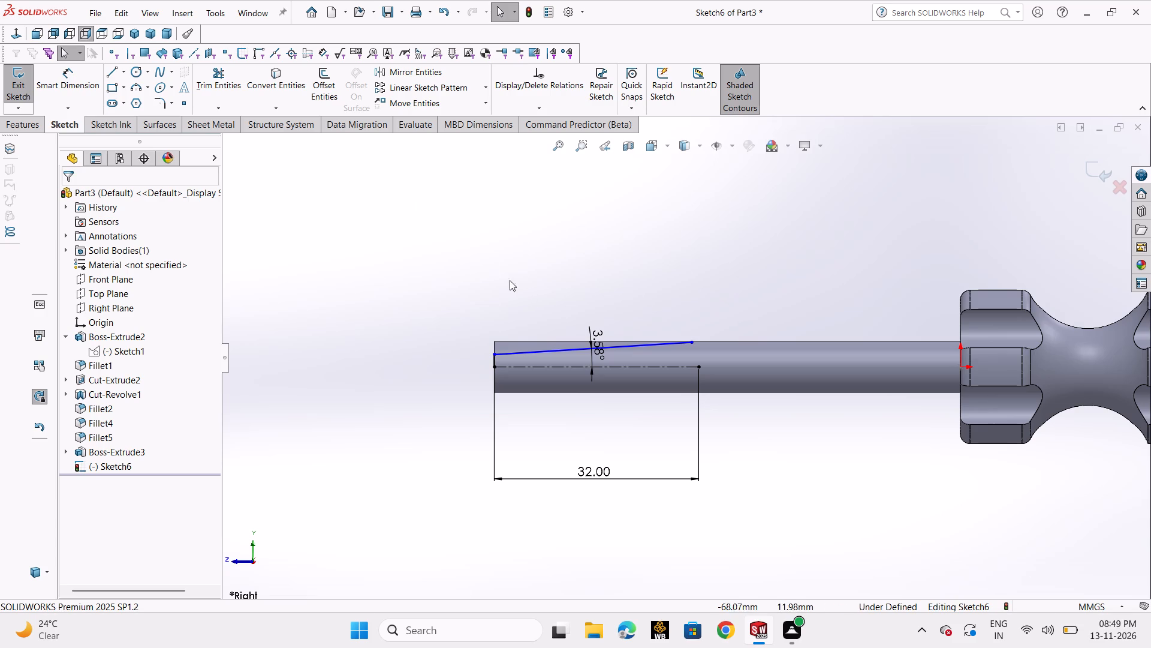
Dimension the short vertical line at the shaft's free end to 1 mm.
click(108, 76)
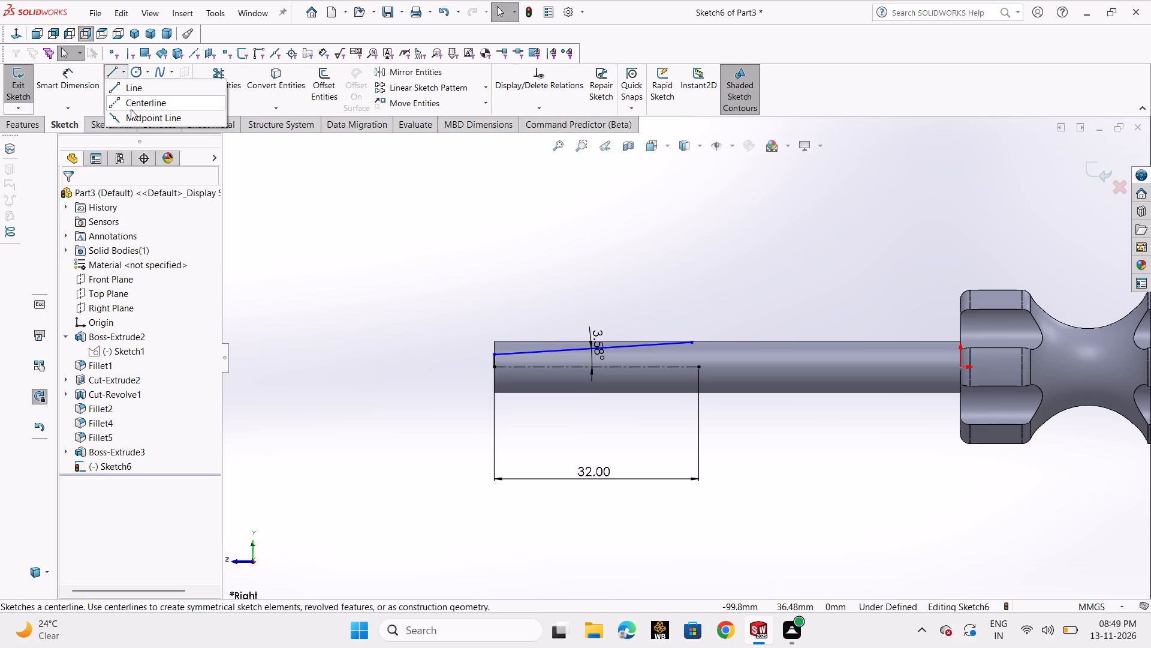
click(90, 90)
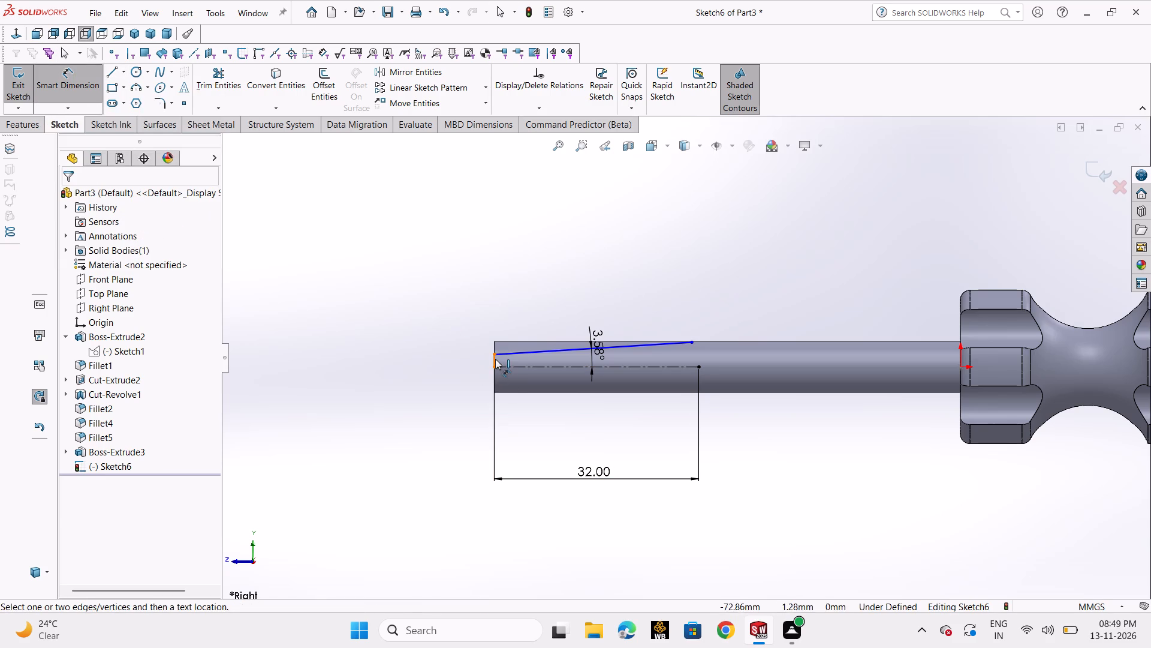
click(495, 359)
click(460, 360)
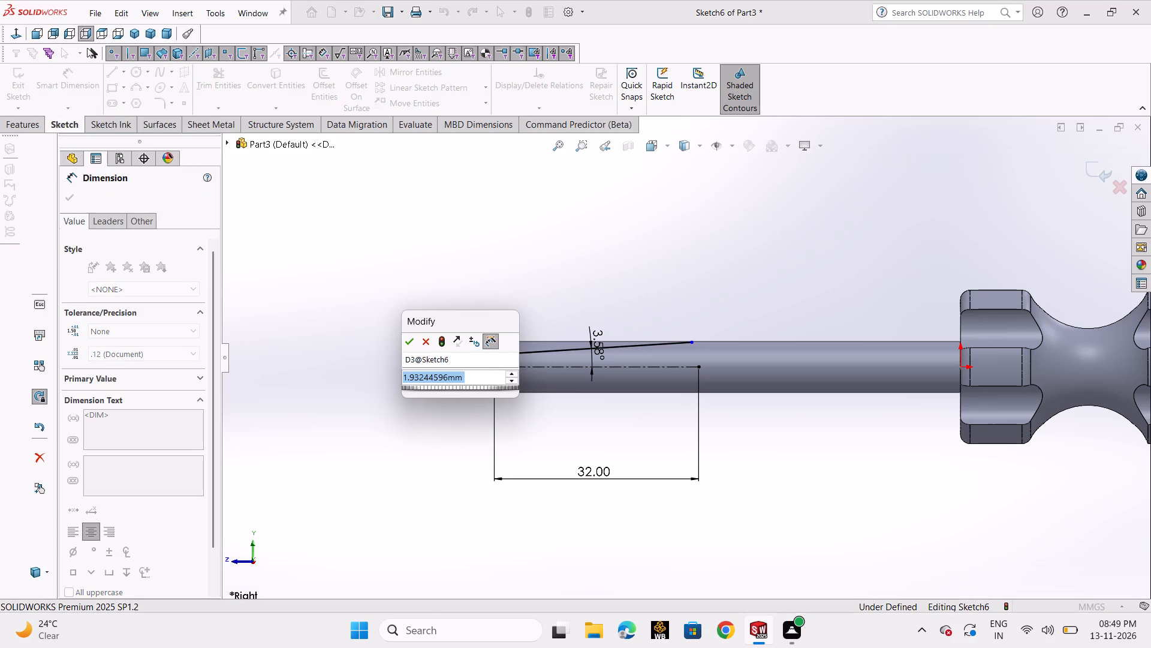
key(1)
key(Return)
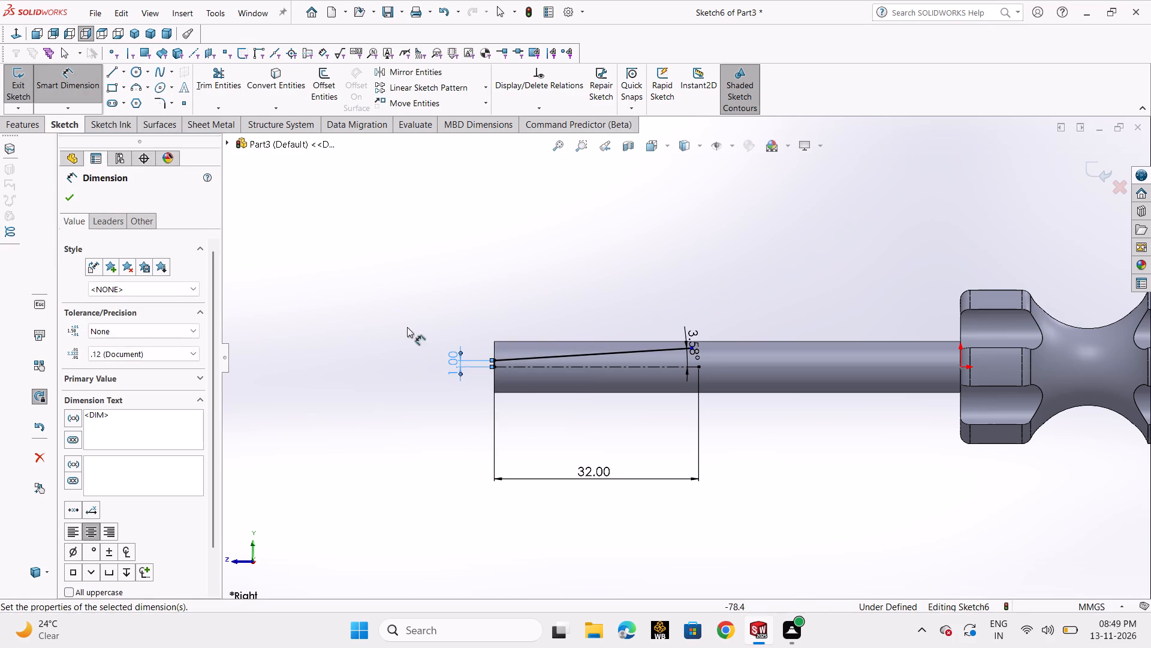
click(71, 201)
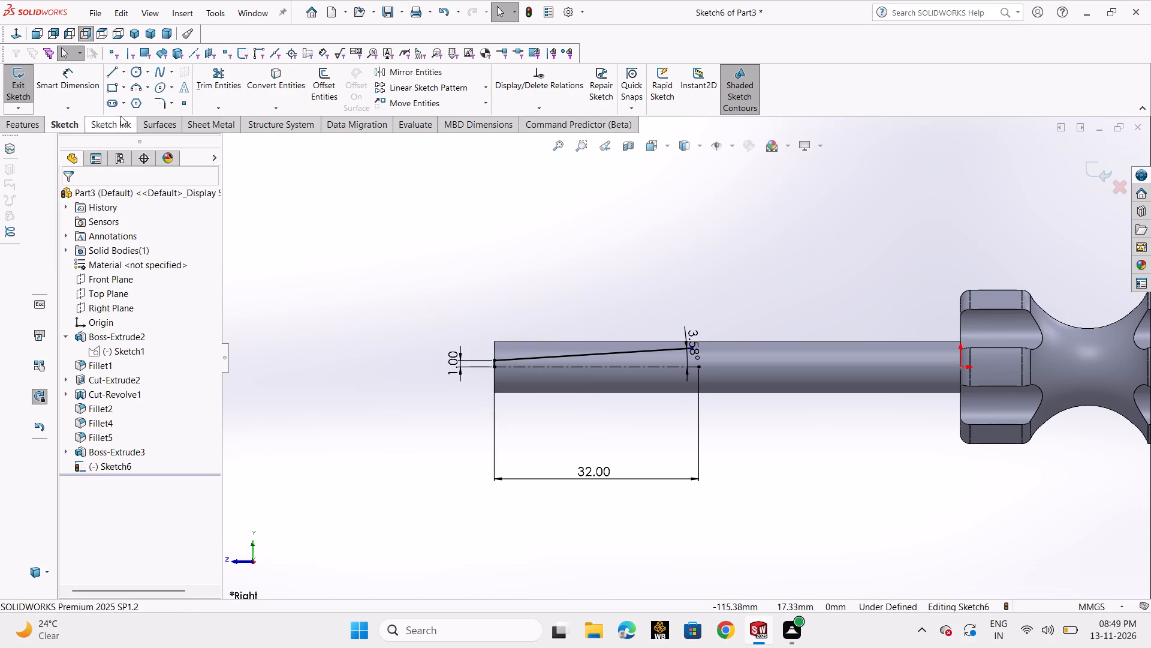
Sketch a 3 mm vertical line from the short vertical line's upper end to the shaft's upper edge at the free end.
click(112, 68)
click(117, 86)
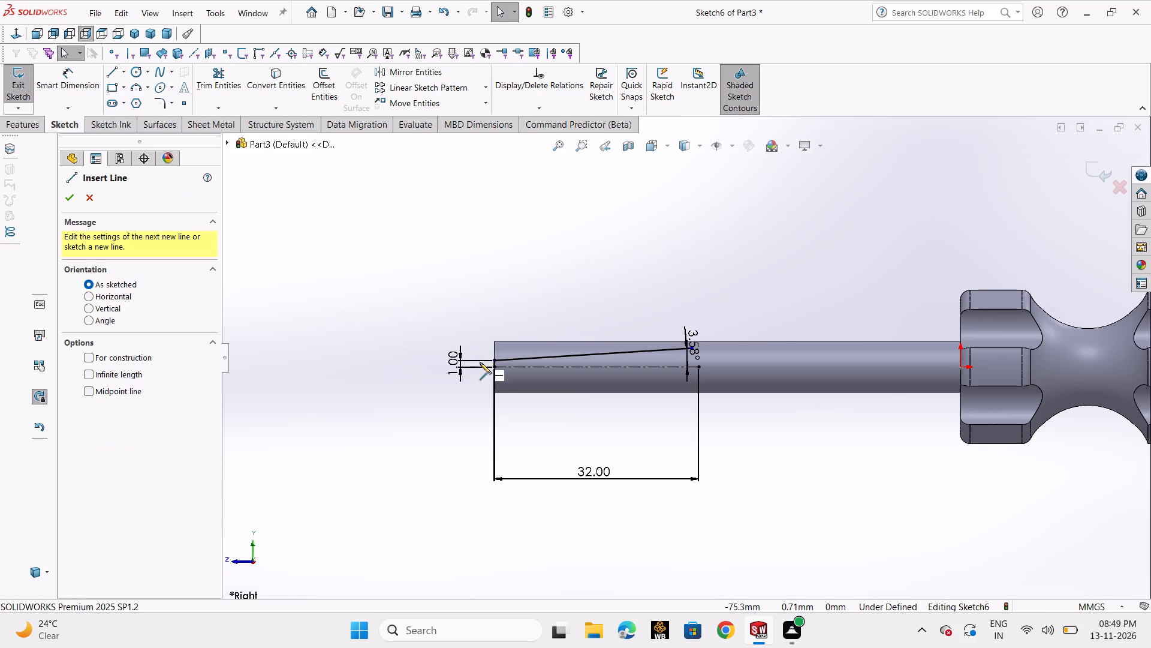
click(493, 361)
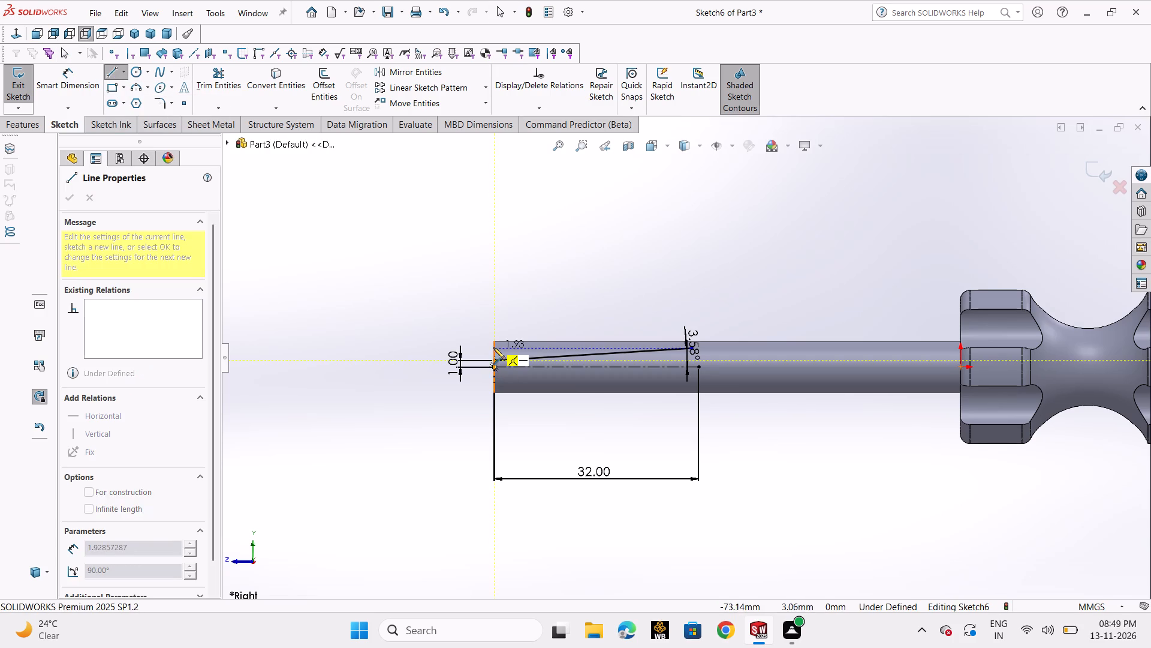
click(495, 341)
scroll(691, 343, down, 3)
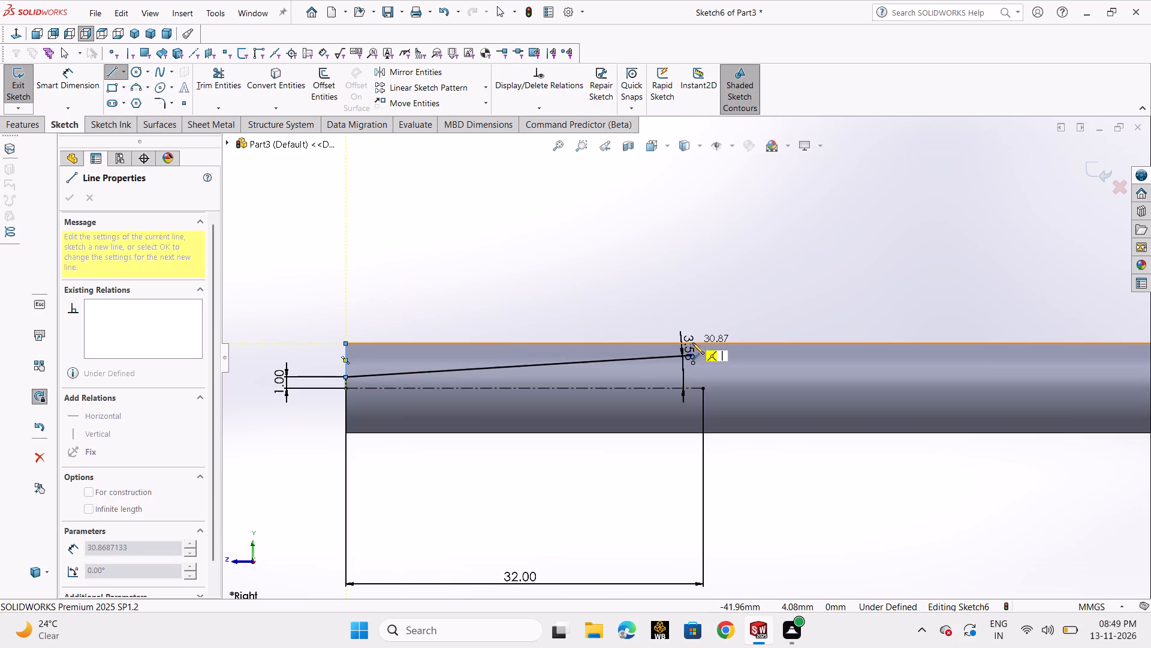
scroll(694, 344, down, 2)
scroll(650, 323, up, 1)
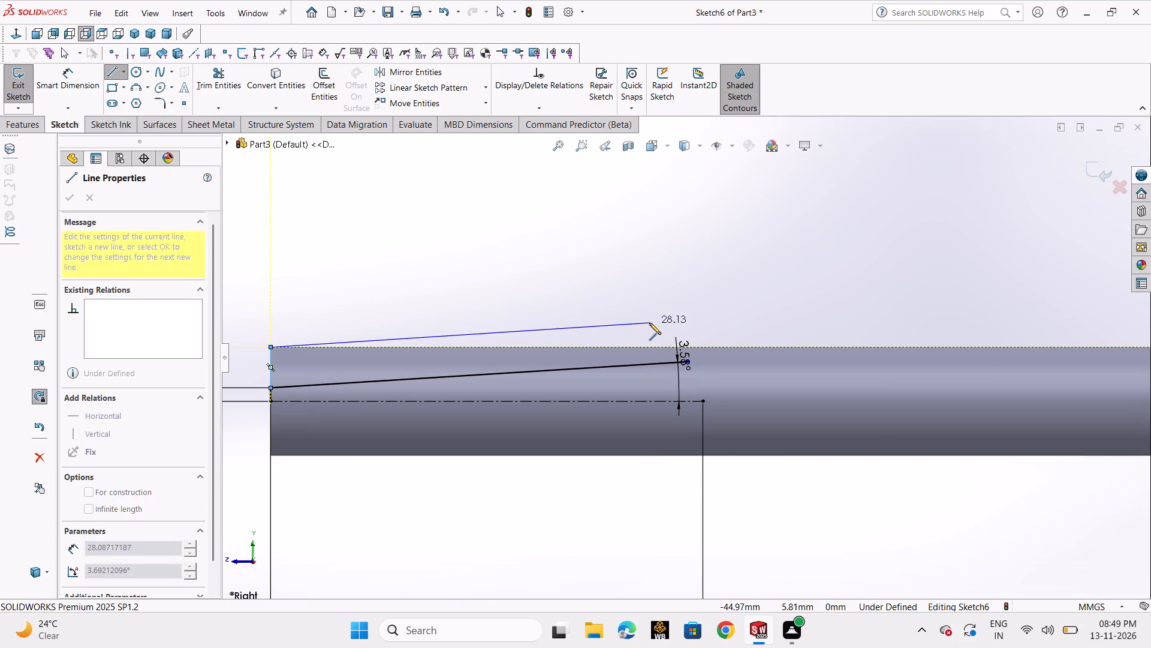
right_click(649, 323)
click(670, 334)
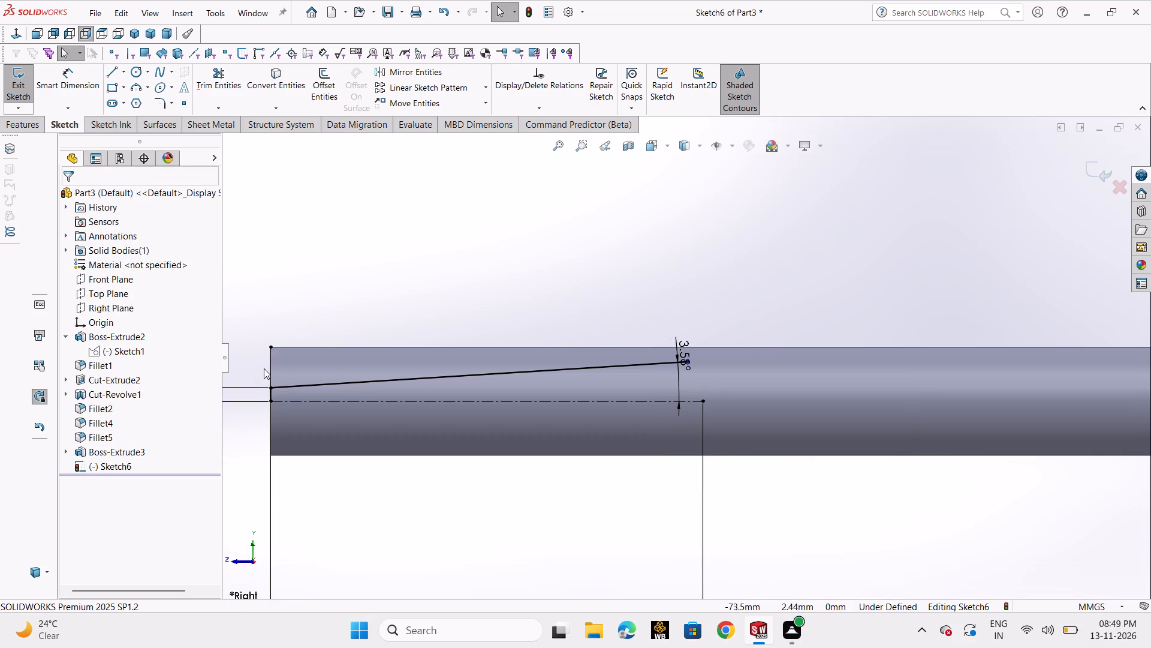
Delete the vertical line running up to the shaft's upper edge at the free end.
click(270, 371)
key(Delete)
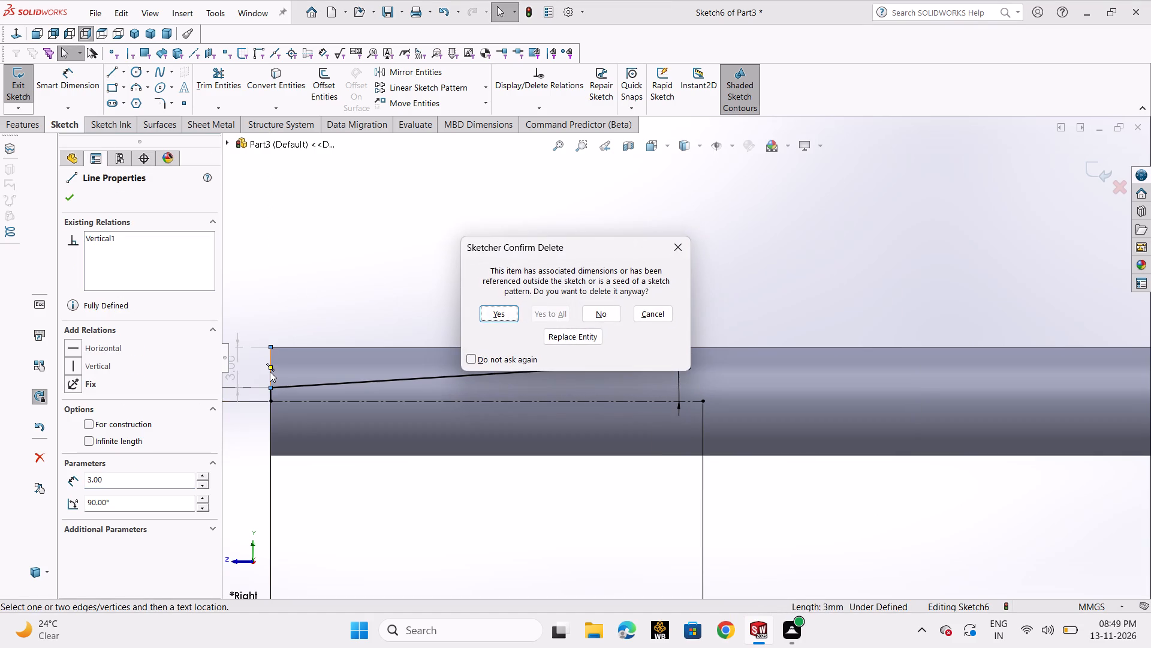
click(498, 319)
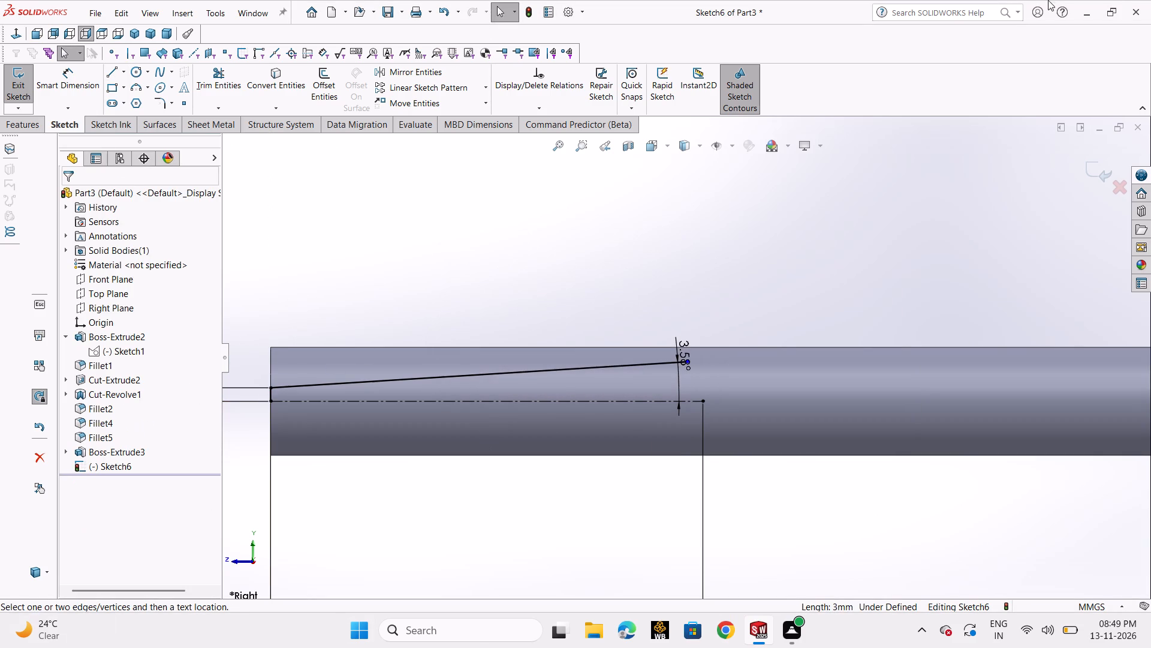
Set the short vertical line's dimension at the shaft's free end to 2 mm.
click(84, 78)
scroll(363, 332, up, 3)
scroll(448, 416, down, 3)
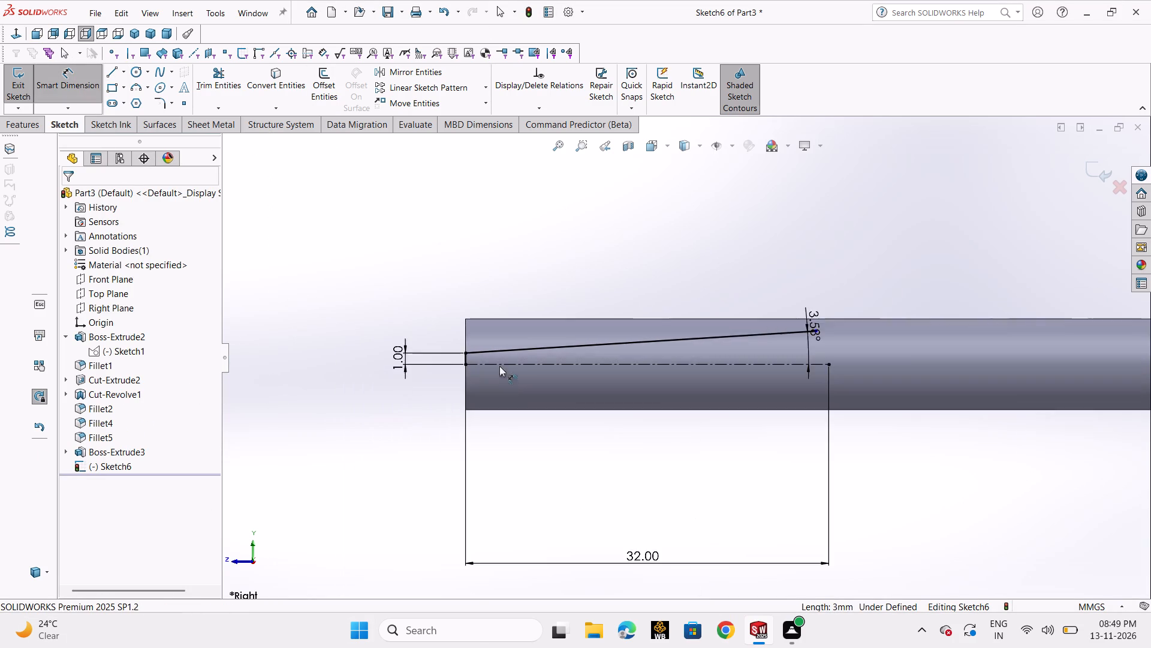
scroll(502, 353, down, 3)
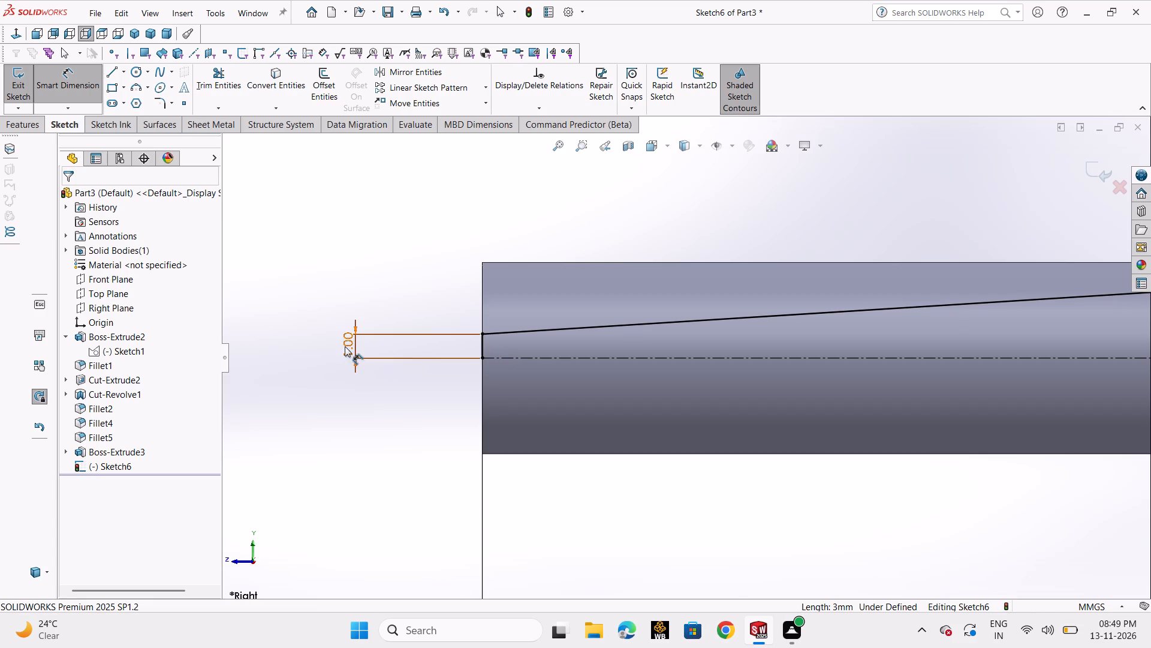
click(341, 345)
double_click(351, 346)
click(351, 347)
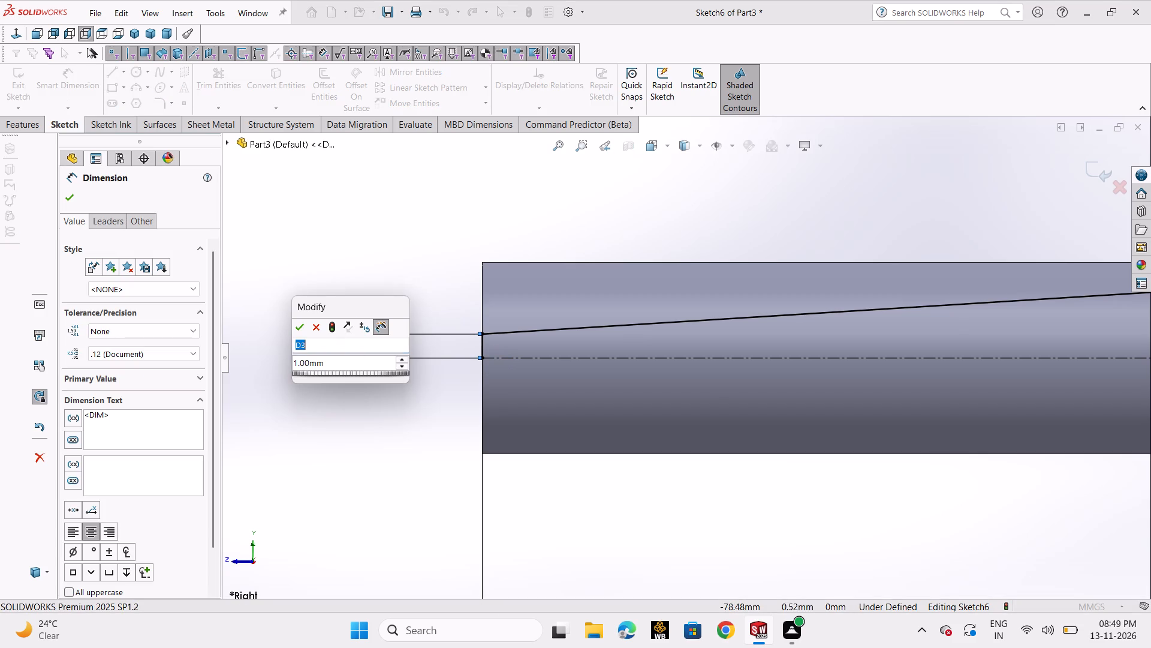
double_click(350, 365)
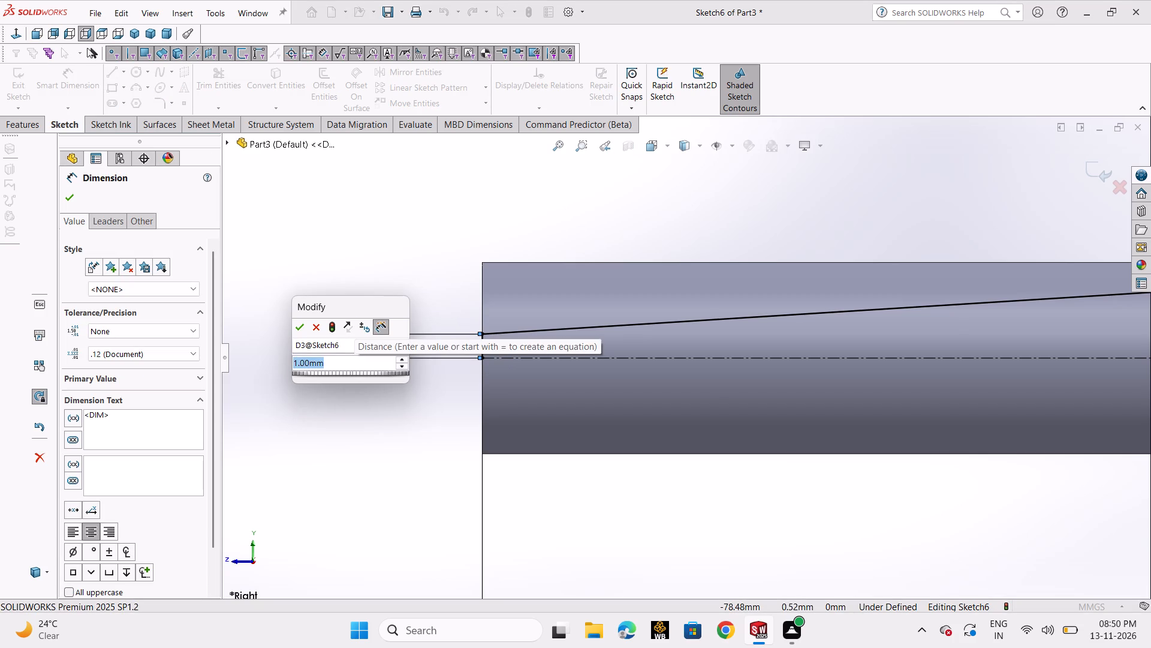
key(2)
key(Return)
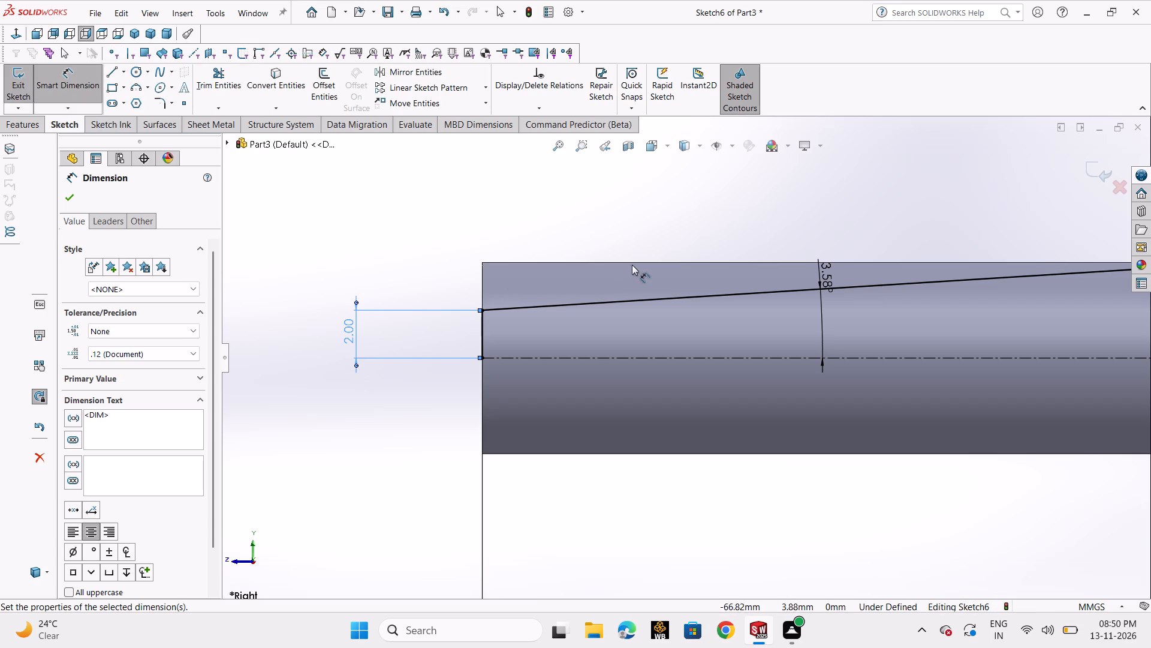
scroll(632, 265, up, 2)
scroll(848, 314, up, 1)
click(68, 197)
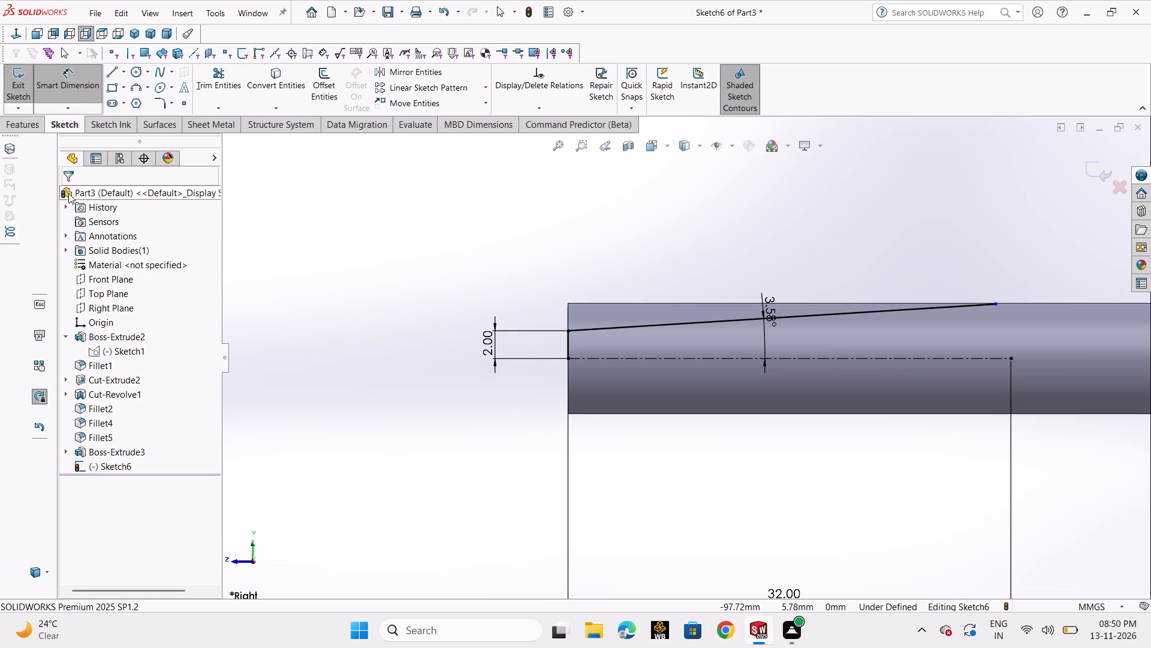
Sketch a line about 4.5 mm long from the centerline's handle-side end, perpendicular to the sloped line and crossing the shaft's upper edge.
click(112, 69)
click(121, 84)
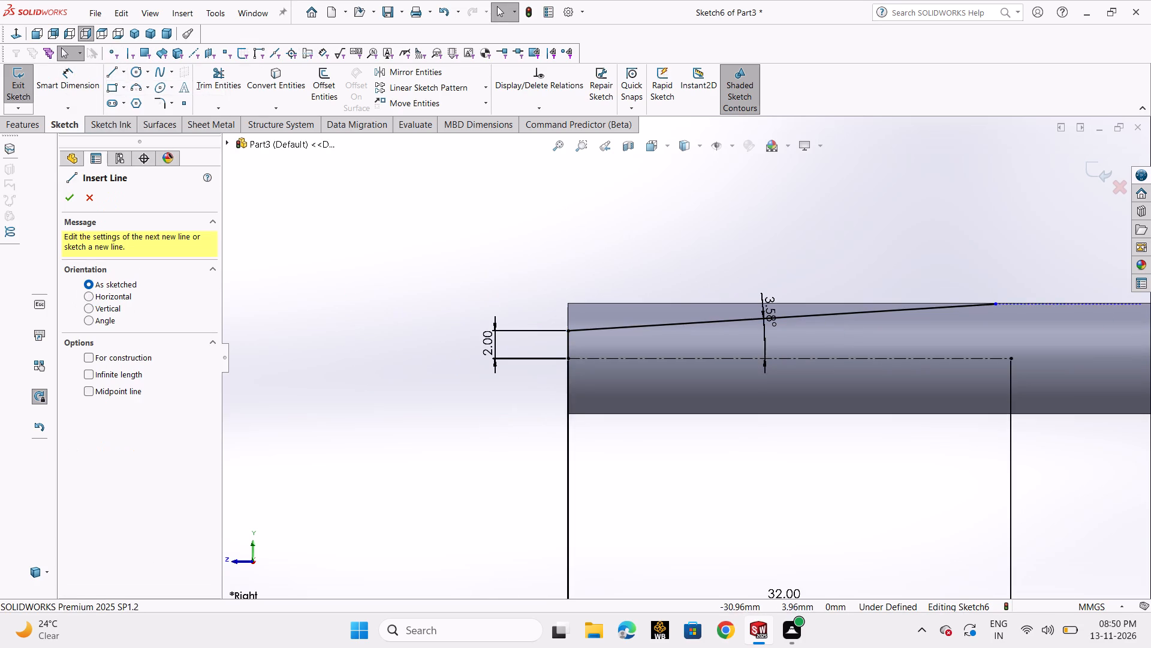
click(1012, 358)
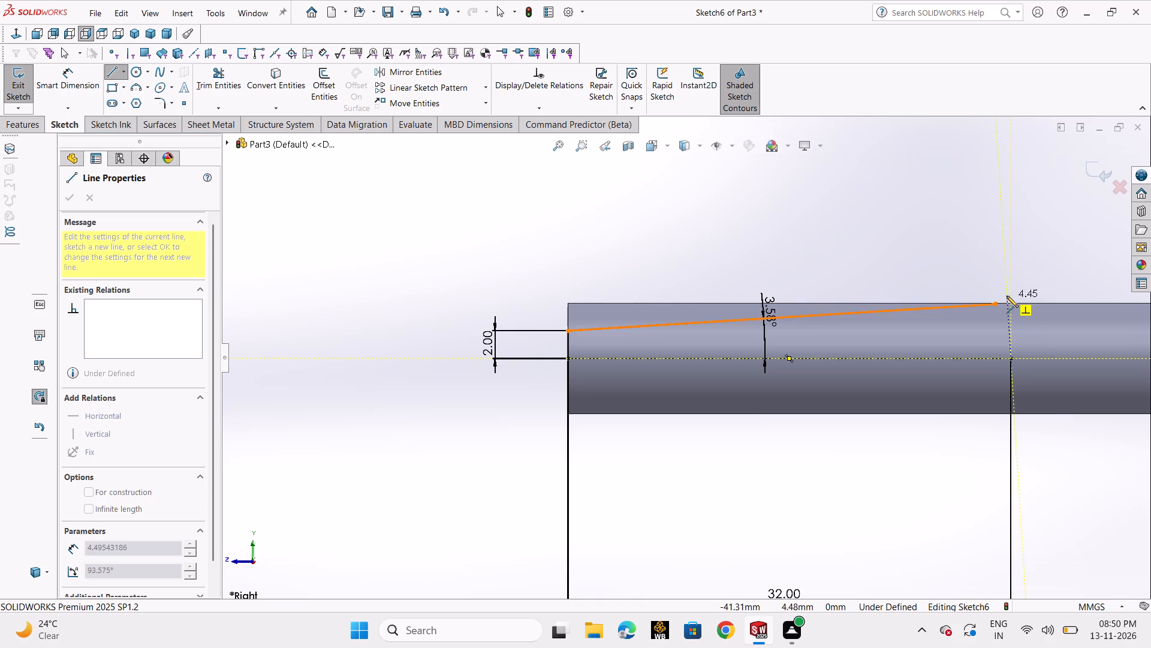
click(1007, 296)
right_click(1007, 296)
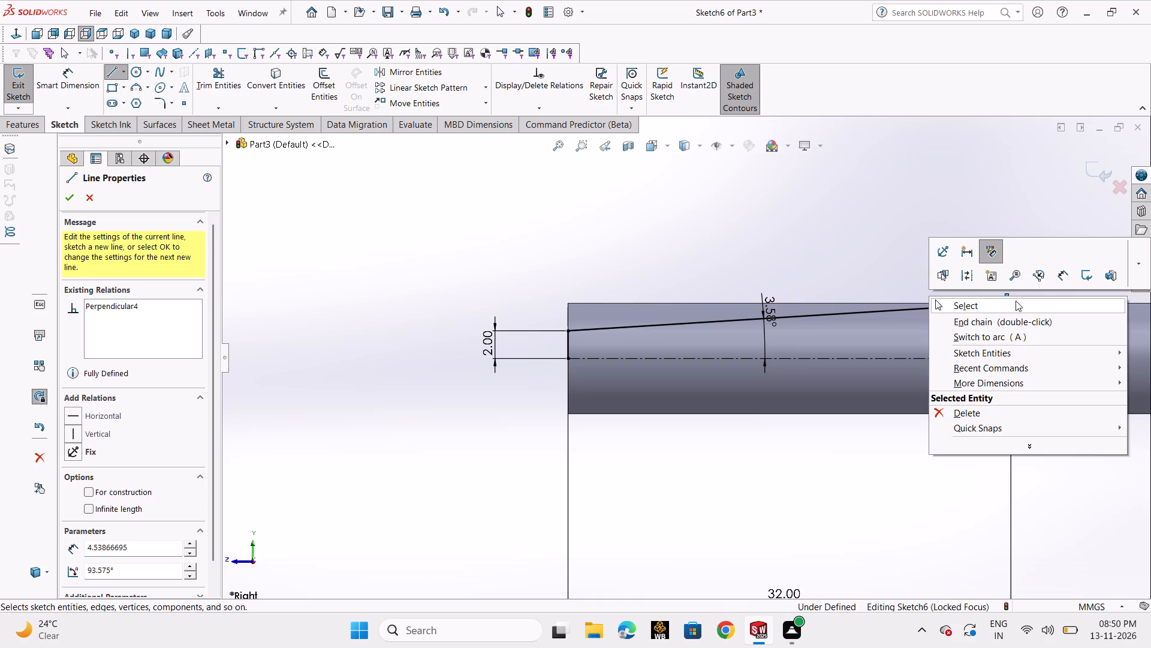
click(1016, 301)
Extend the sloped line past the perpendicular line and trim both overhanging ends back to their intersection.
scroll(1016, 302, down, 4)
scroll(981, 312, up, 1)
scroll(970, 319, down, 1)
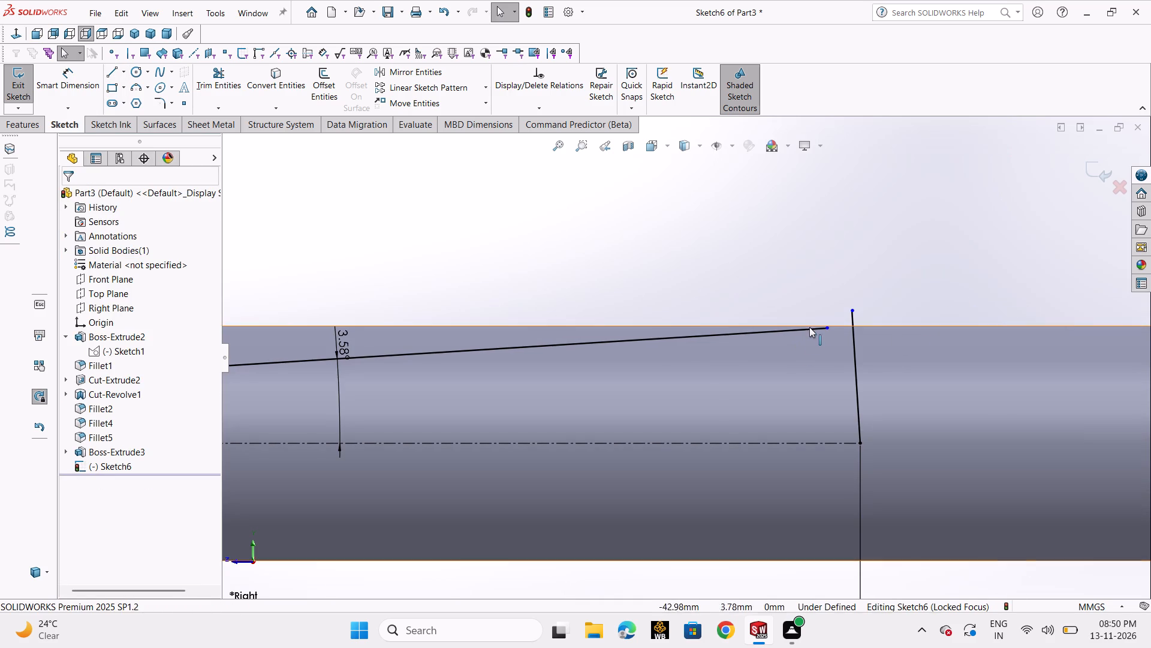
drag(829, 329, 881, 316)
click(223, 88)
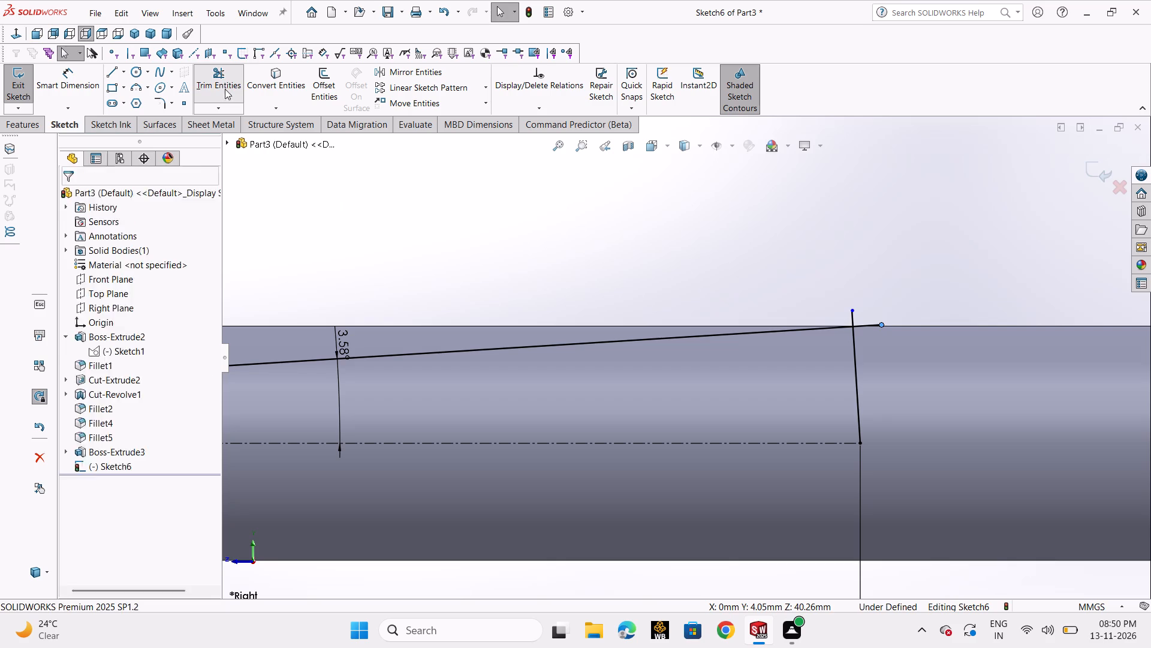
drag(840, 313, 872, 338)
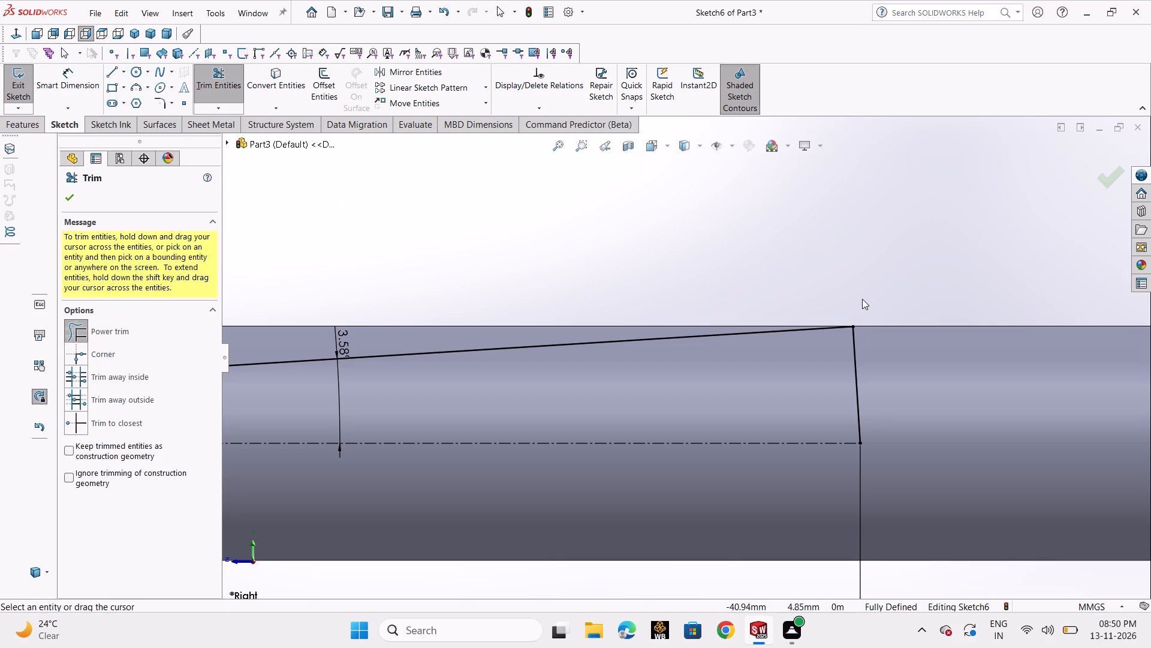
Close a wedge above the sloped line with a vertical line up to the shaft's upper edge and a line about 31.75 mm long to the corner.
scroll(861, 293, up, 4)
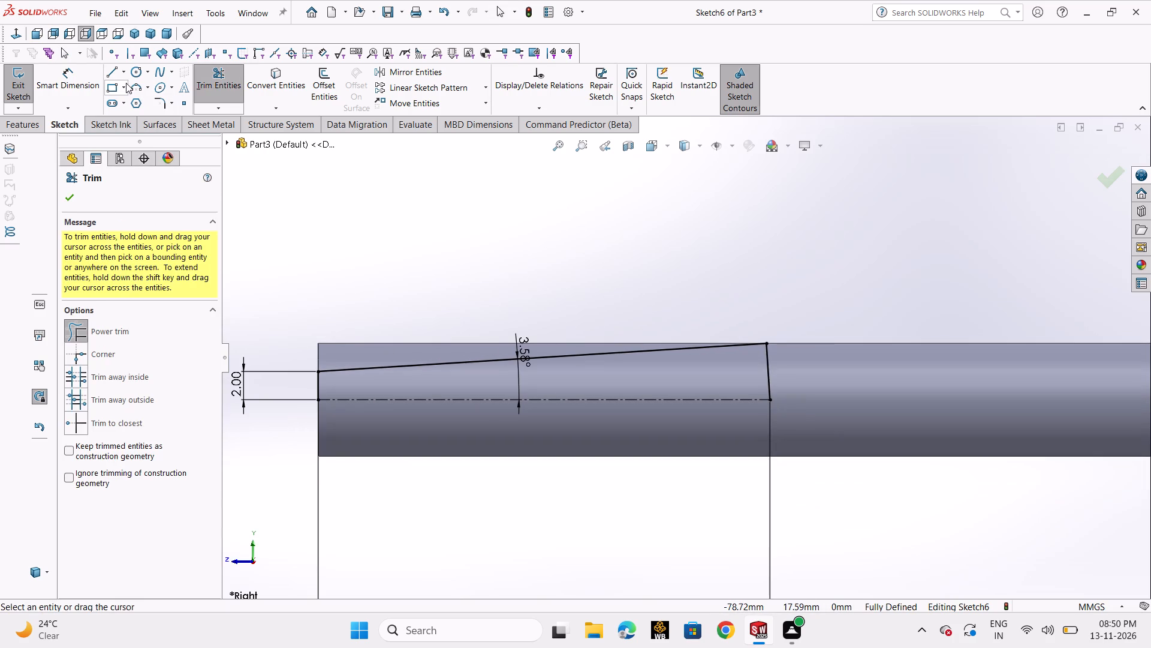
click(116, 79)
click(117, 89)
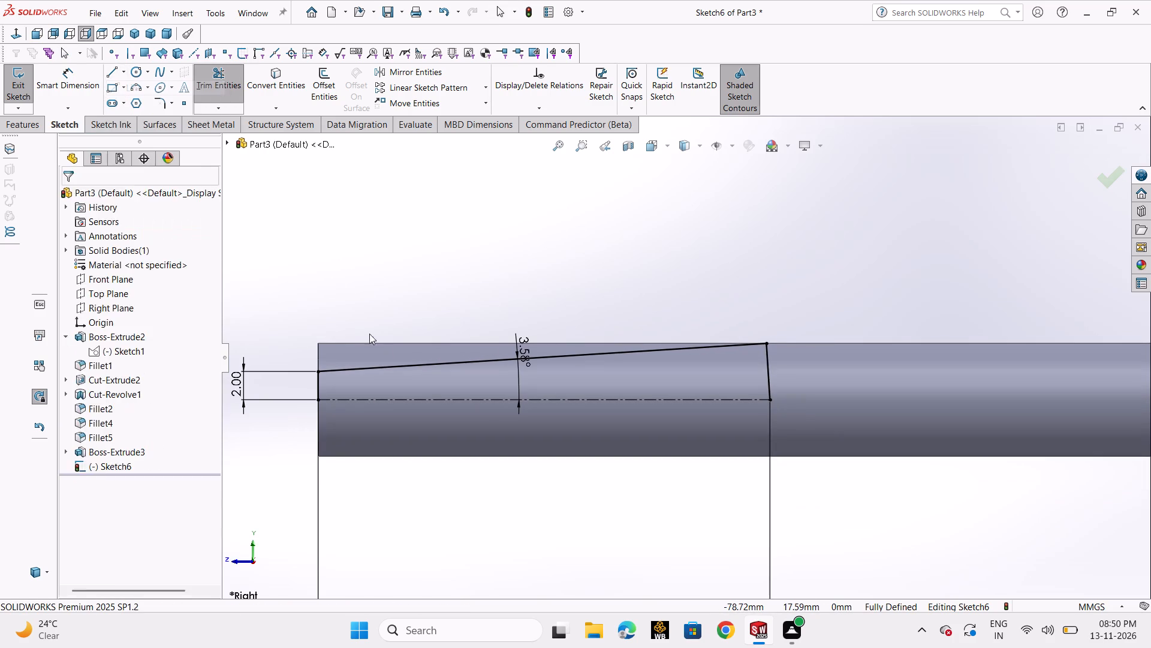
click(315, 372)
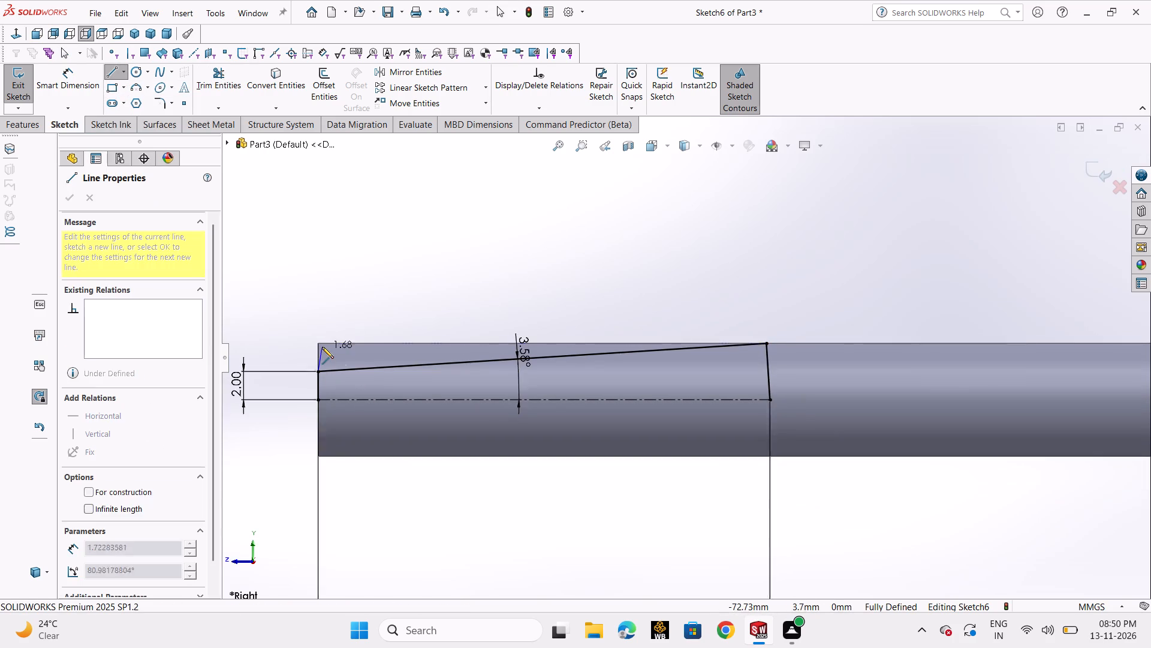
click(318, 343)
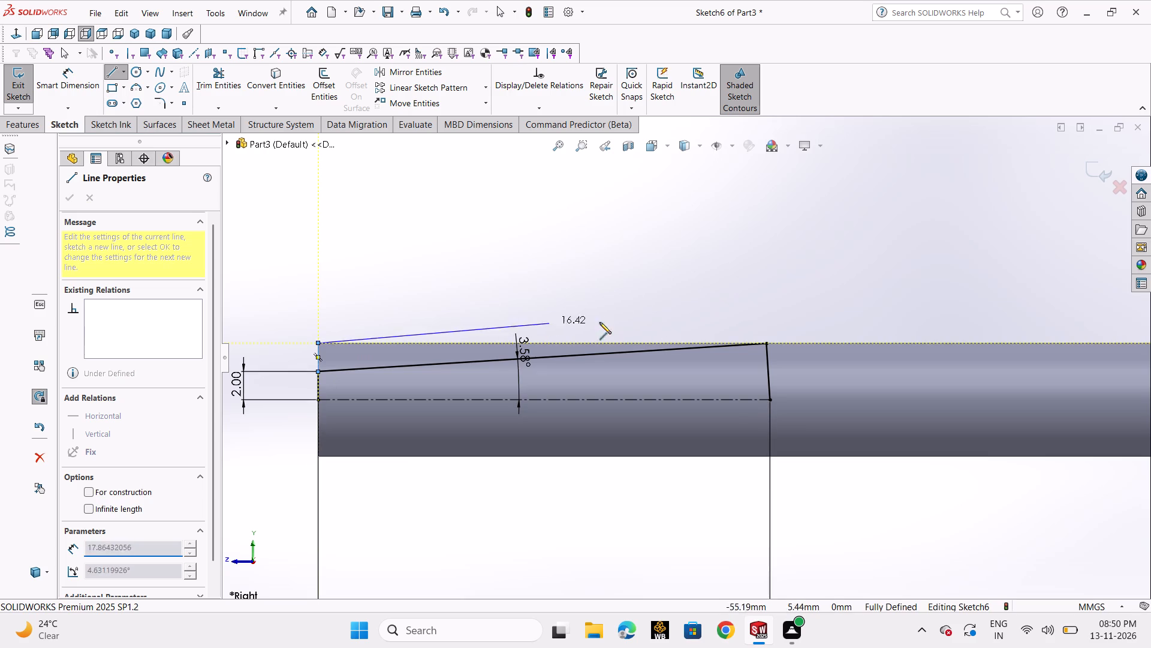
click(766, 341)
right_click(766, 341)
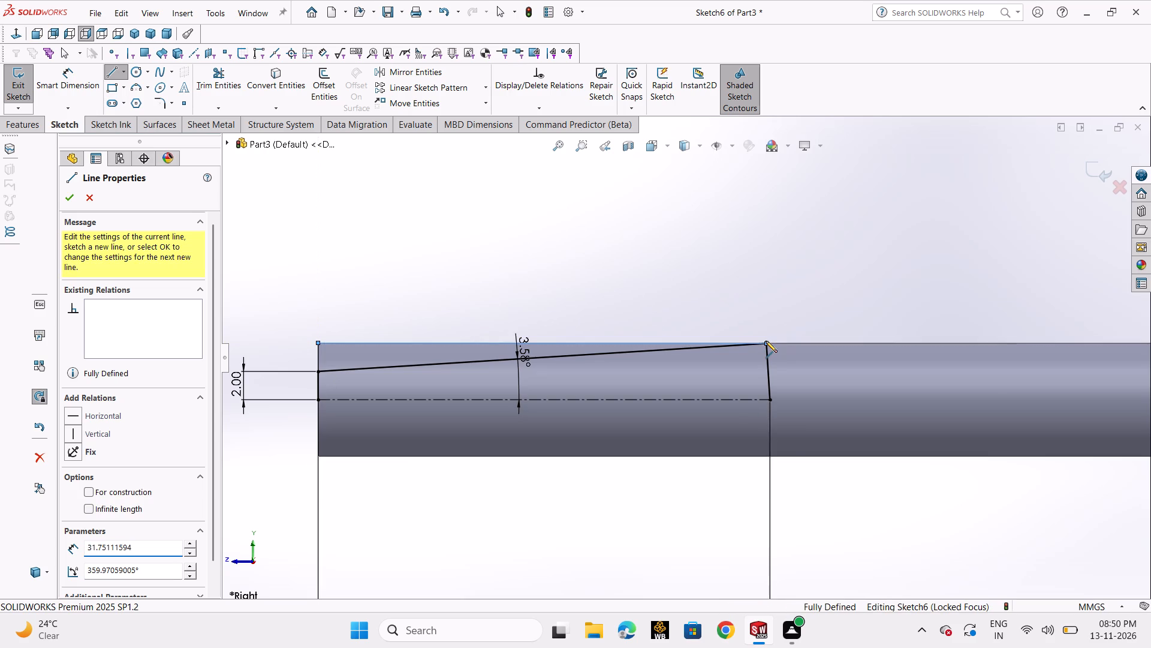
click(787, 352)
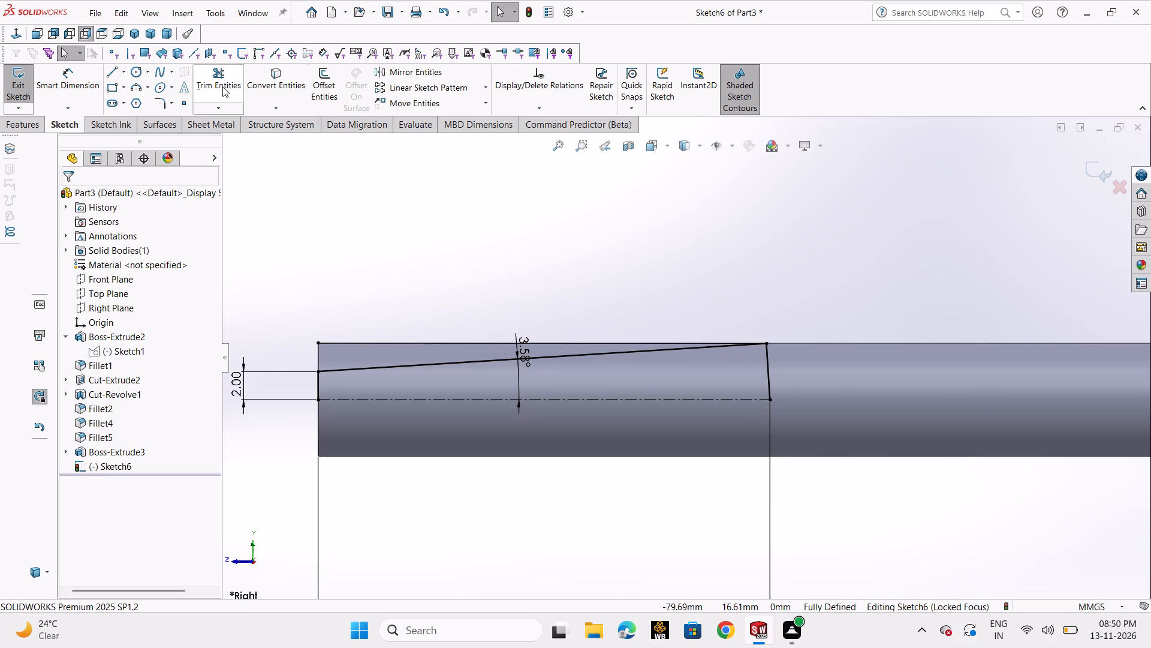
Trim away the 2 mm vertical line and the perpendicular line below the taper, leaving only the closed wedge and the centerline.
click(222, 86)
drag(366, 379, 305, 380)
scroll(496, 305, up, 2)
scroll(704, 371, down, 1)
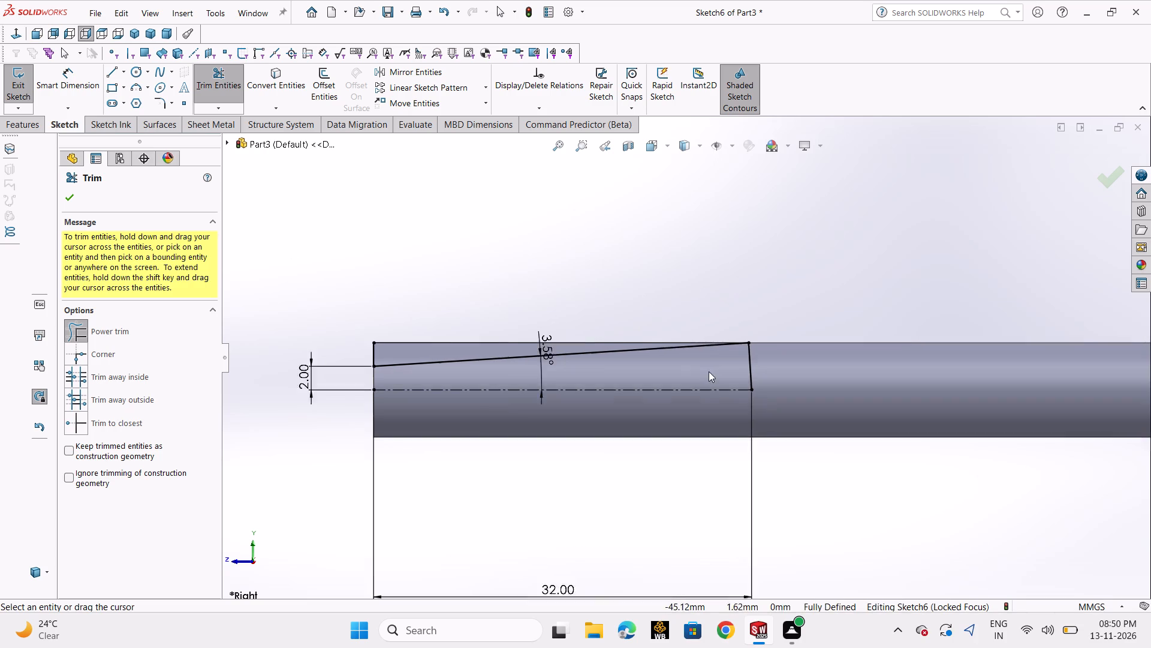
scroll(709, 371, down, 1)
drag(724, 370, 781, 368)
scroll(558, 314, up, 1)
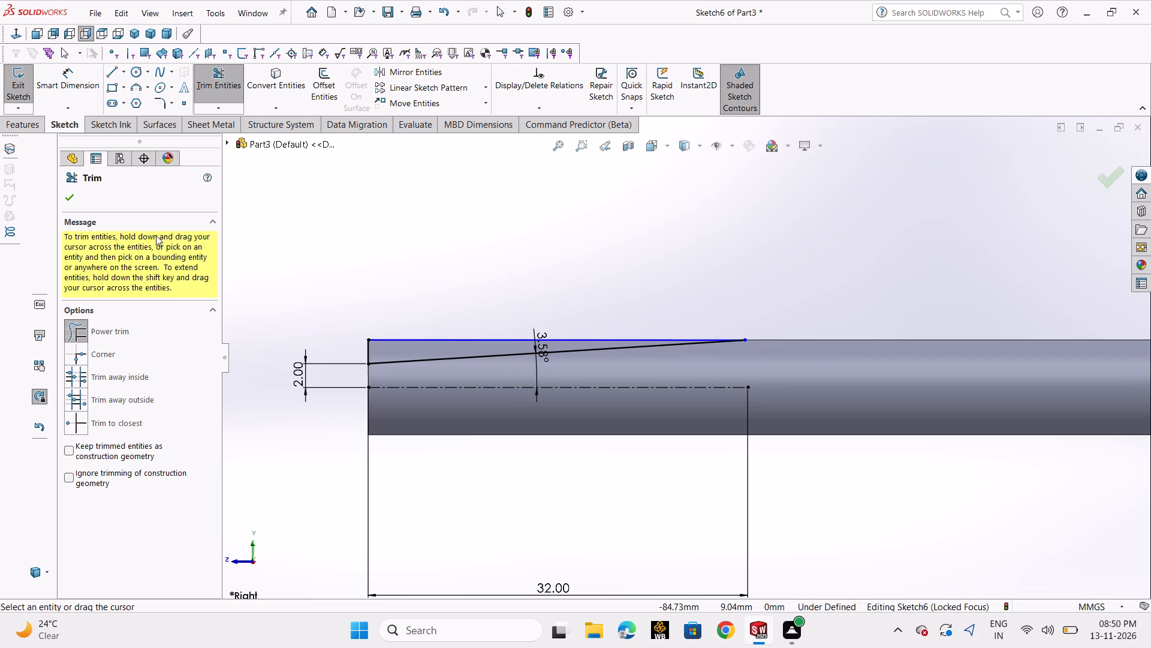
click(73, 205)
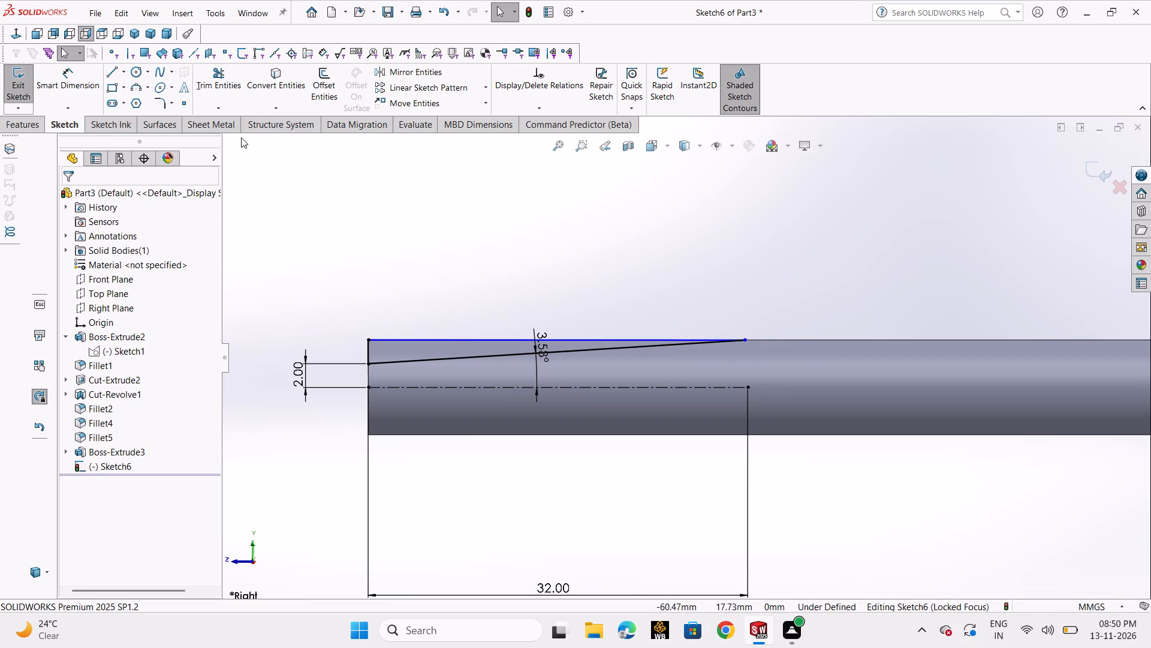
Exit the sketch and cut-extrude the wedge profile through the shaft tip using Mid Plane with a 73 mm depth.
click(15, 90)
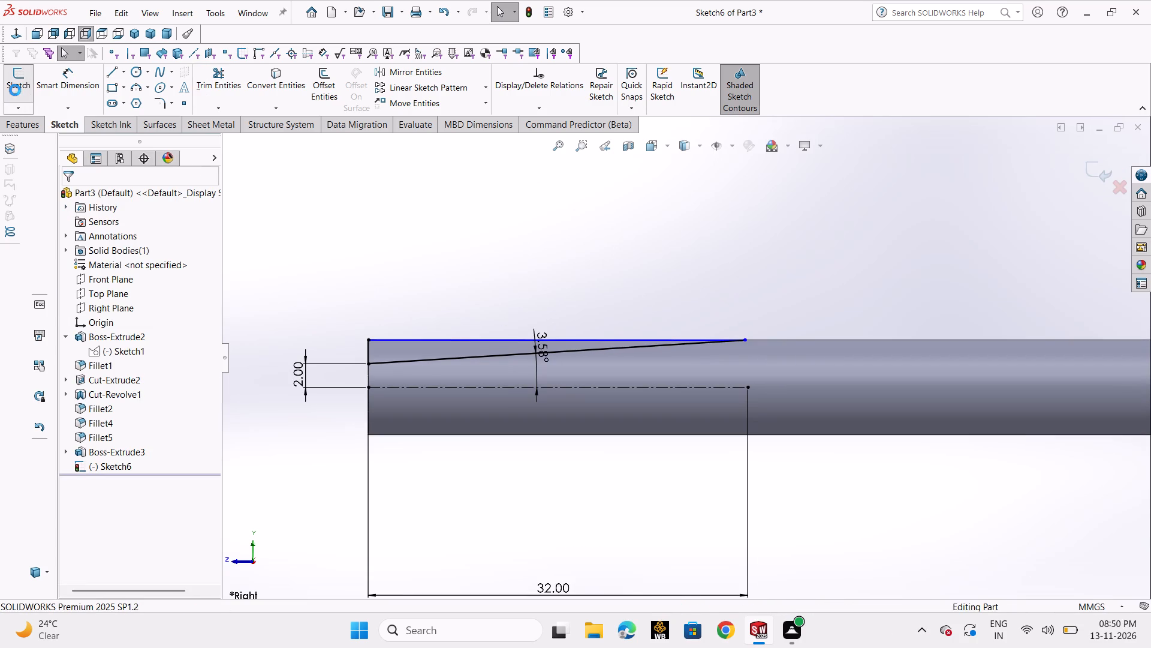
click(198, 89)
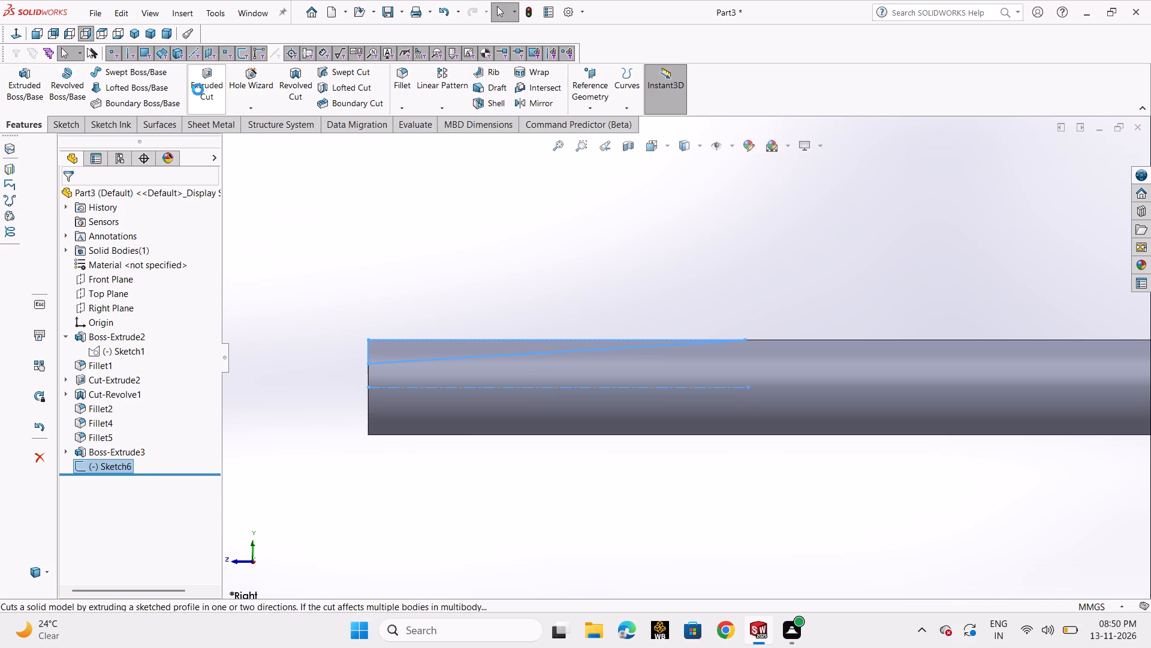
scroll(567, 254, up, 3)
middle_drag(619, 291, 668, 295)
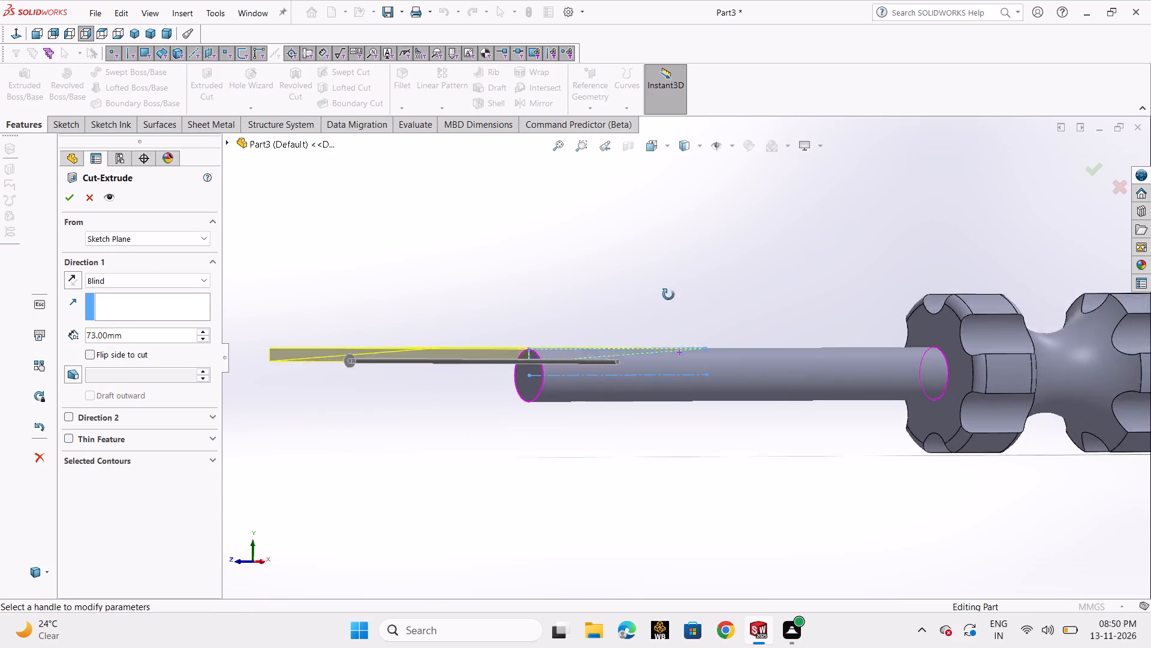
middle_drag(668, 295, 697, 304)
click(164, 278)
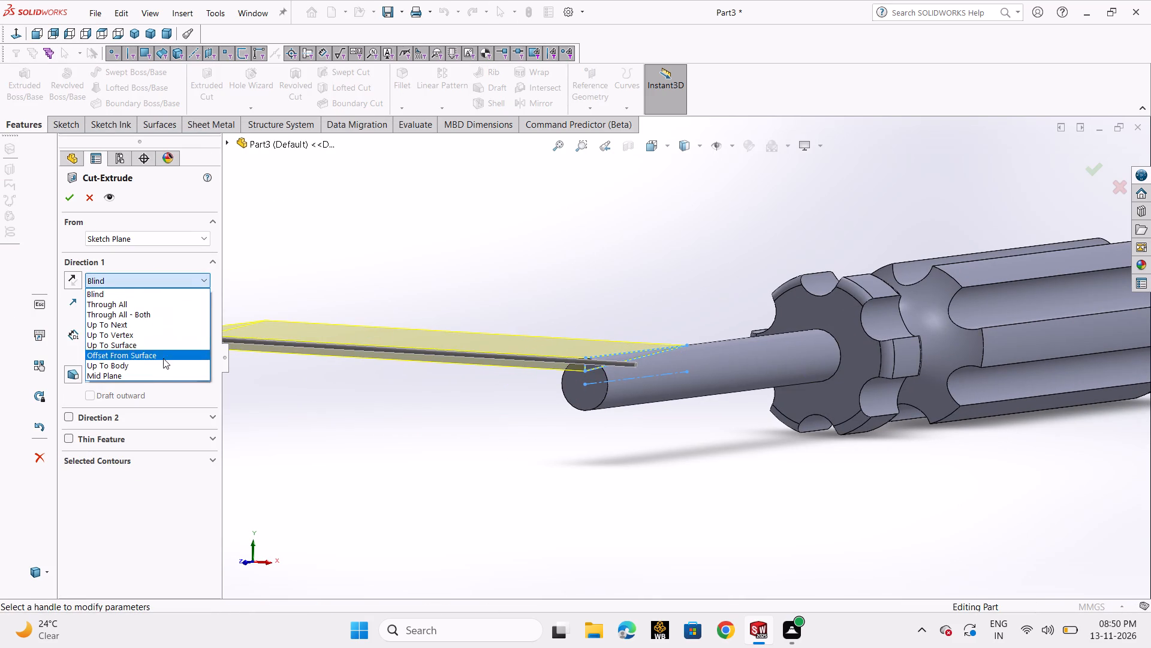
click(167, 376)
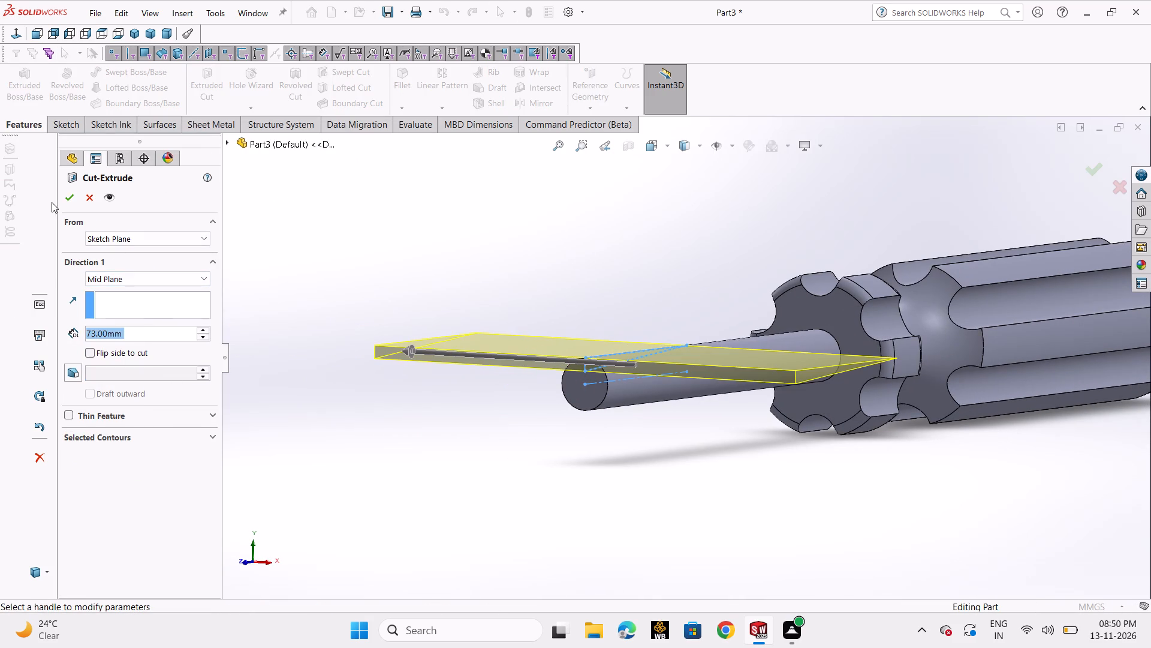
click(66, 195)
click(491, 442)
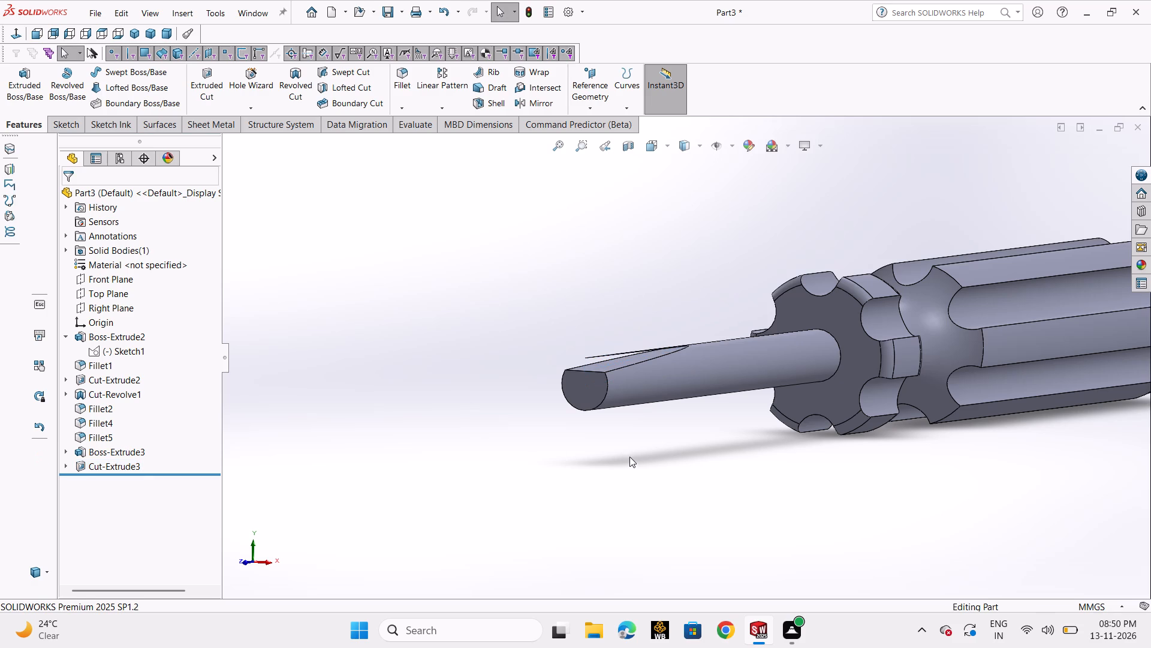
middle_drag(631, 455, 596, 445)
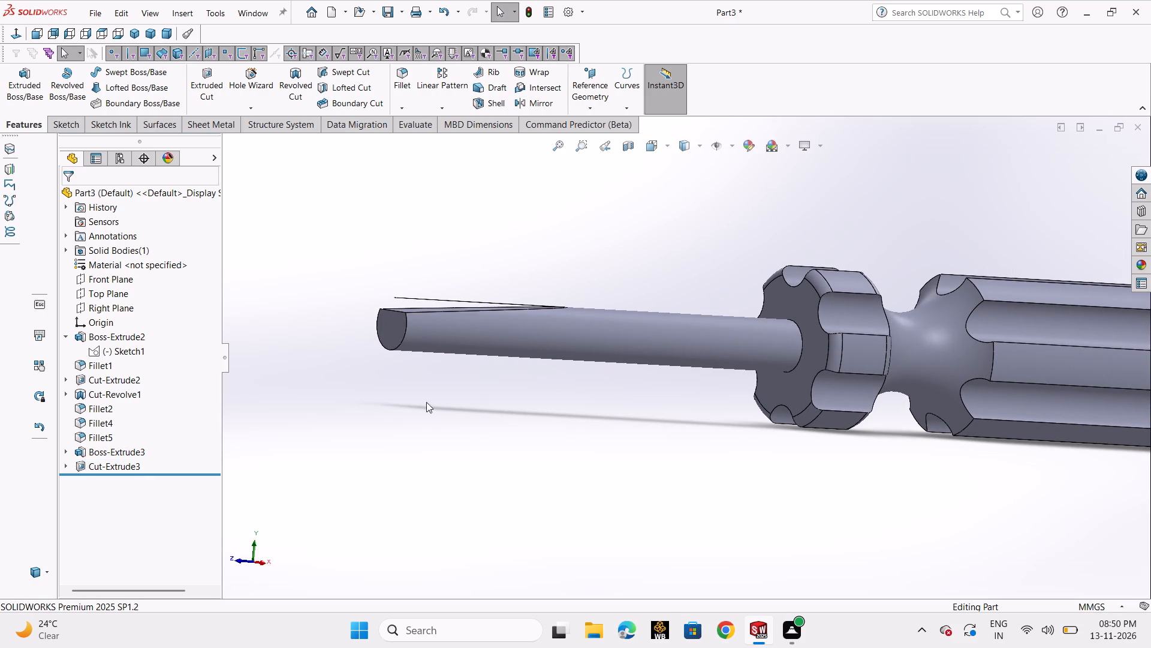
Edit the tip cut's sketch: delete the wedge corner's relation to the shaft edge and move that corner up to about 5.08 mm above the axis.
click(68, 465)
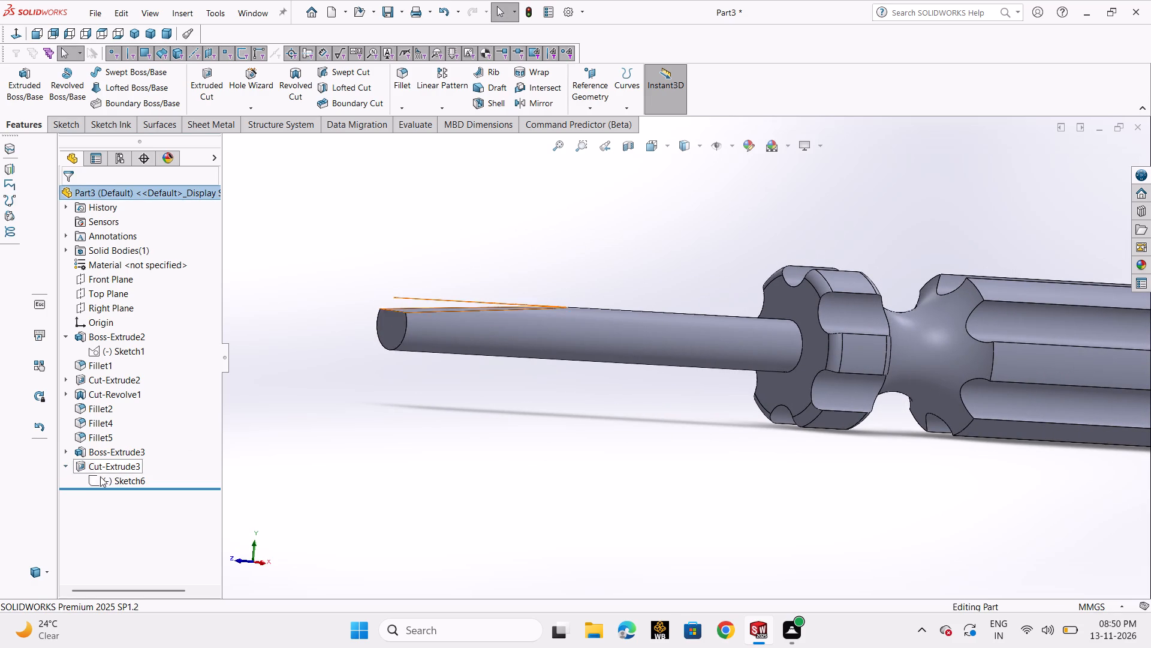
click(106, 478)
click(131, 436)
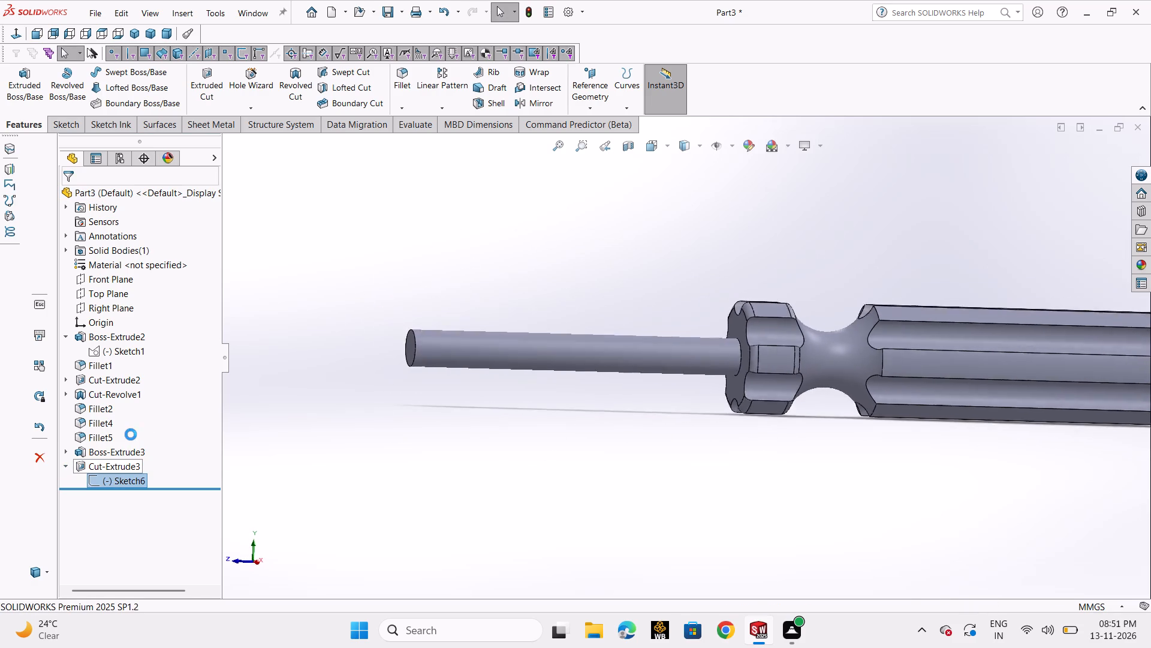
scroll(470, 368, down, 3)
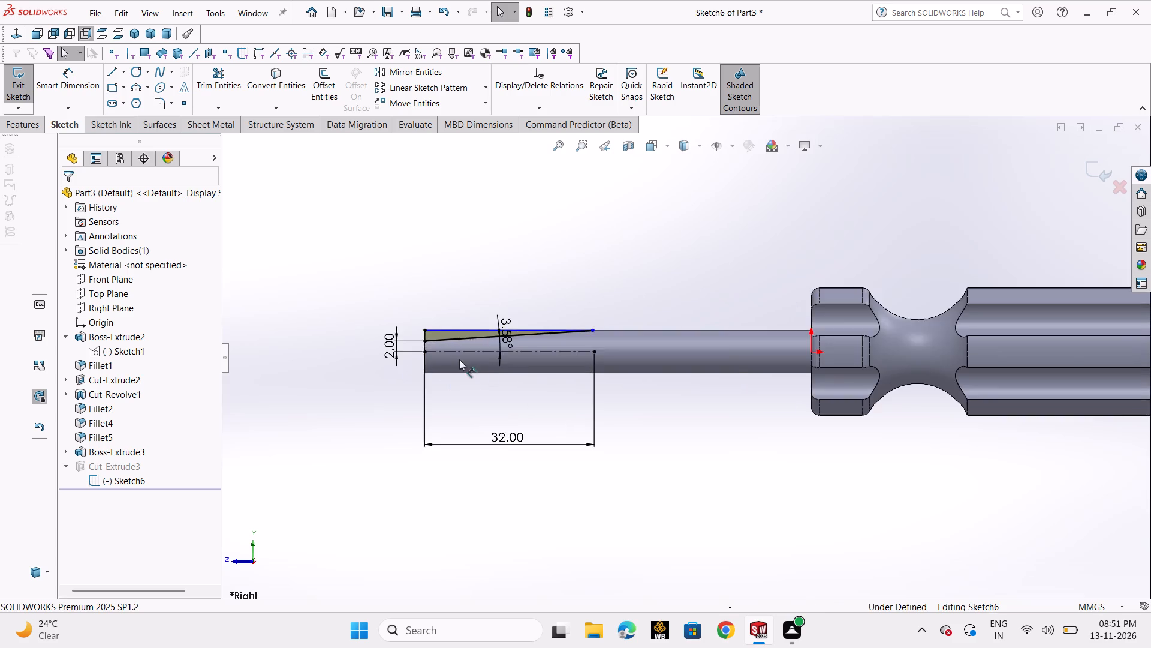
scroll(459, 359, down, 6)
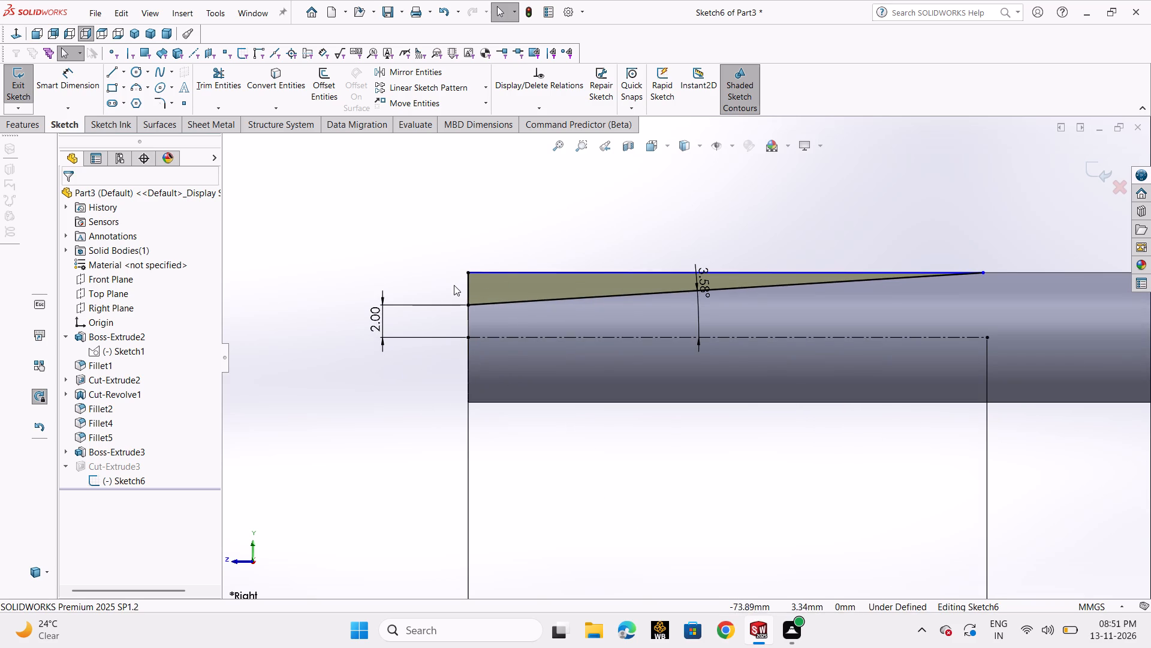
click(466, 275)
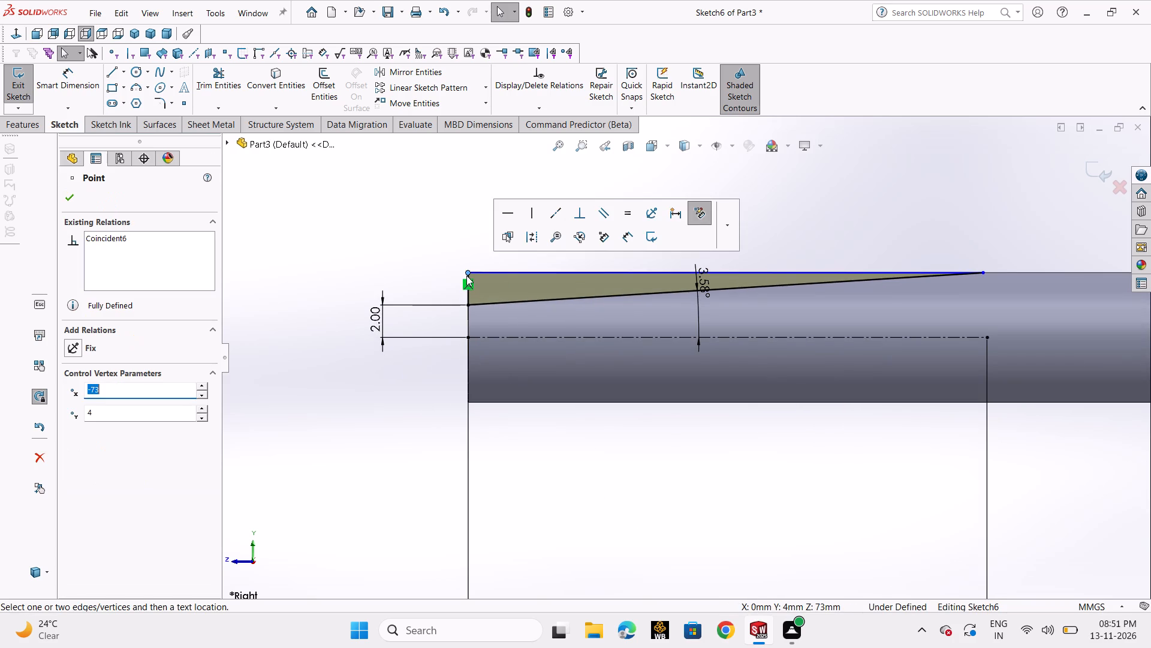
click(472, 284)
key(Delete)
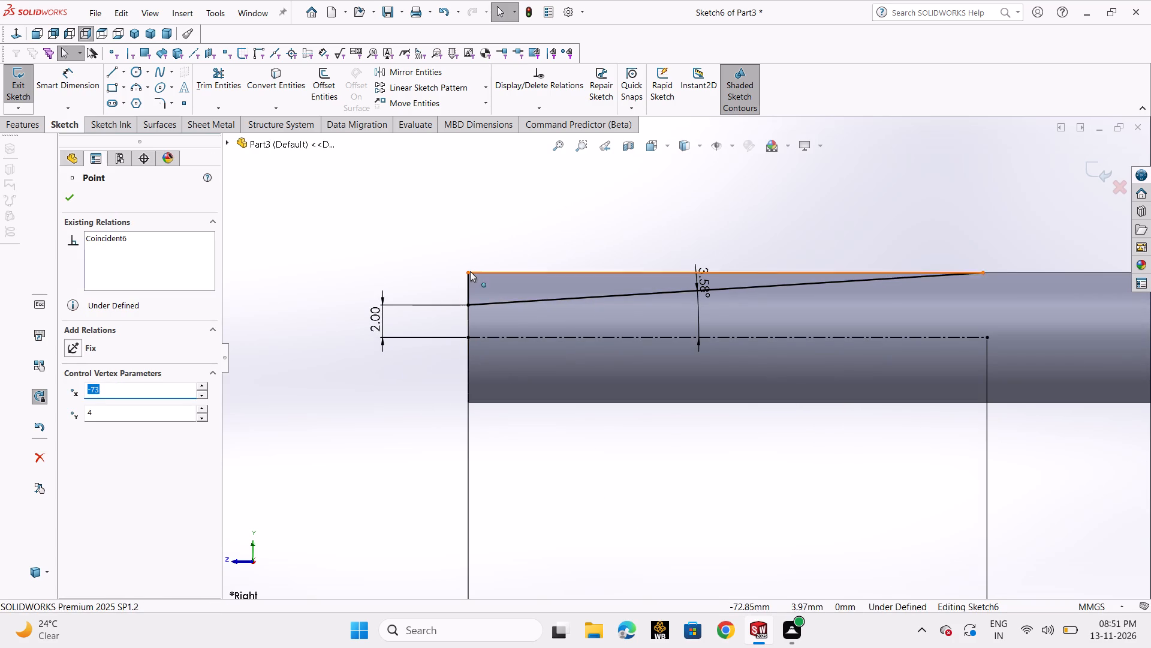
drag(469, 270, 469, 255)
click(74, 196)
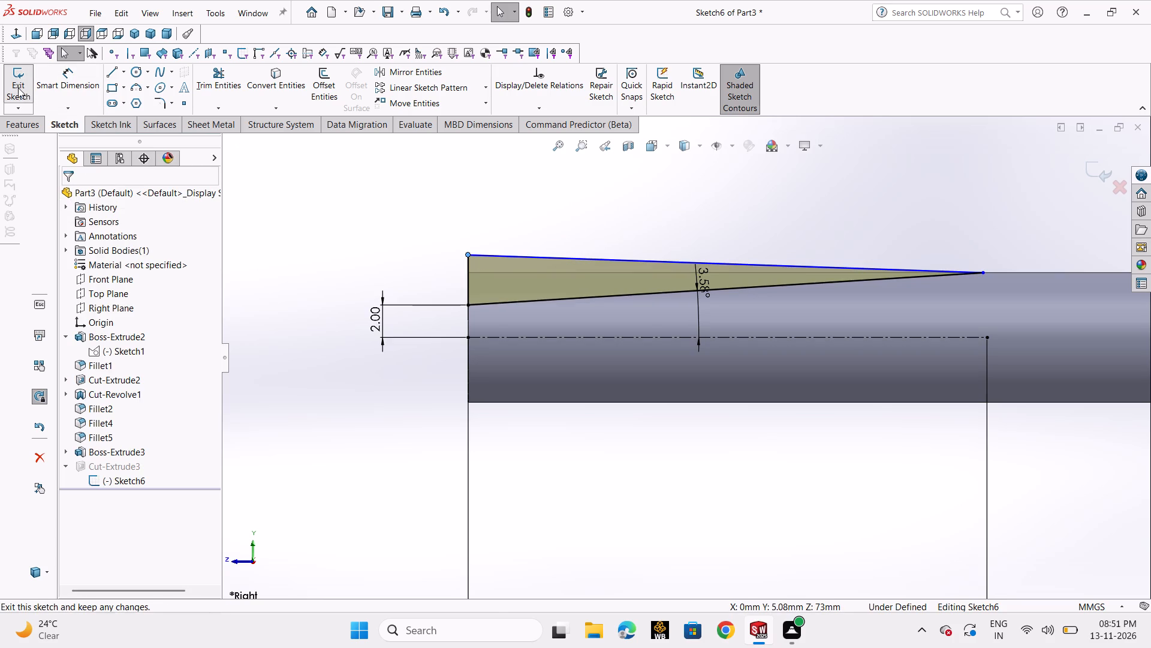
Mirror the wedge's three lines about the horizontal centerline with Copy on, and exit the sketch to rebuild the cut.
click(421, 78)
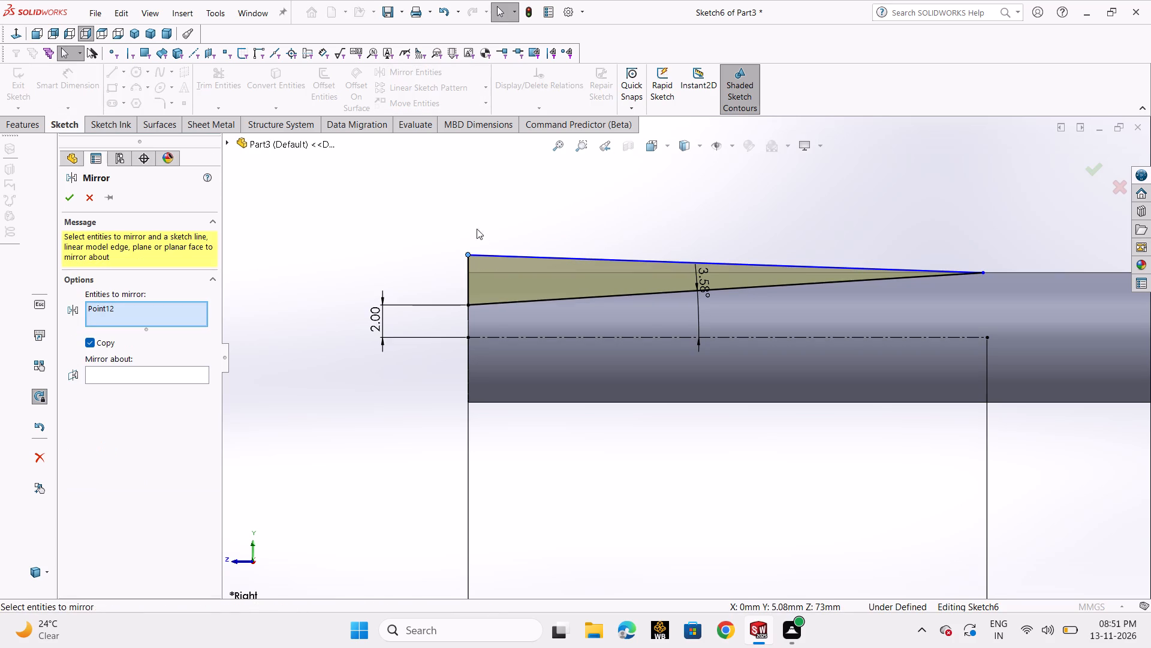
click(508, 268)
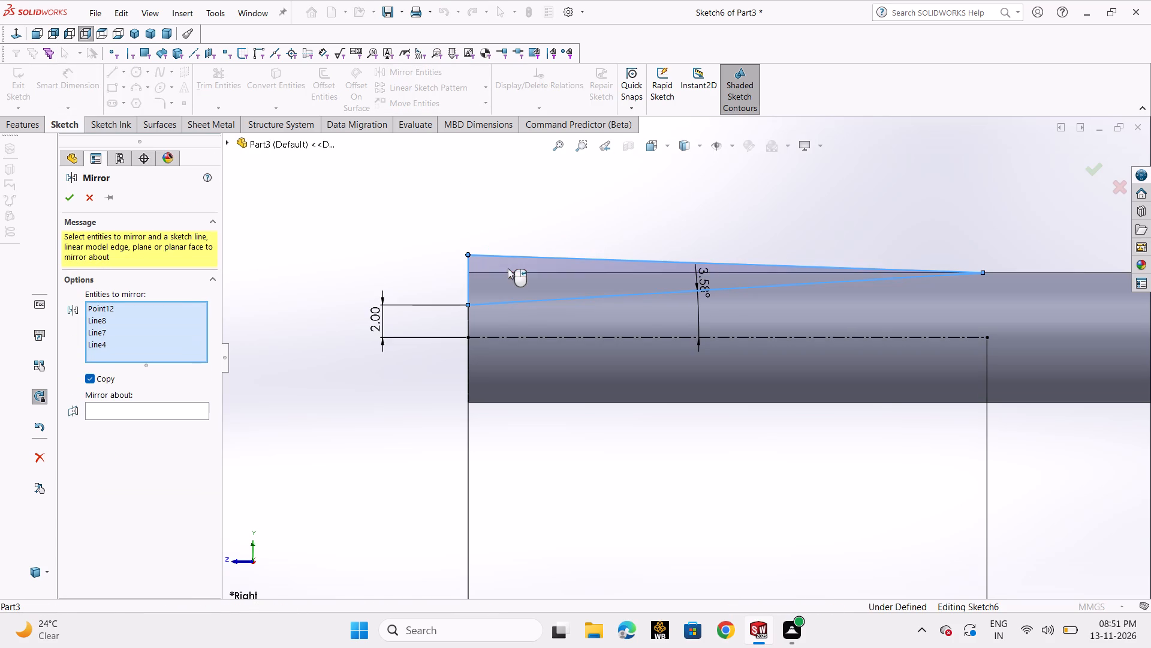
click(147, 410)
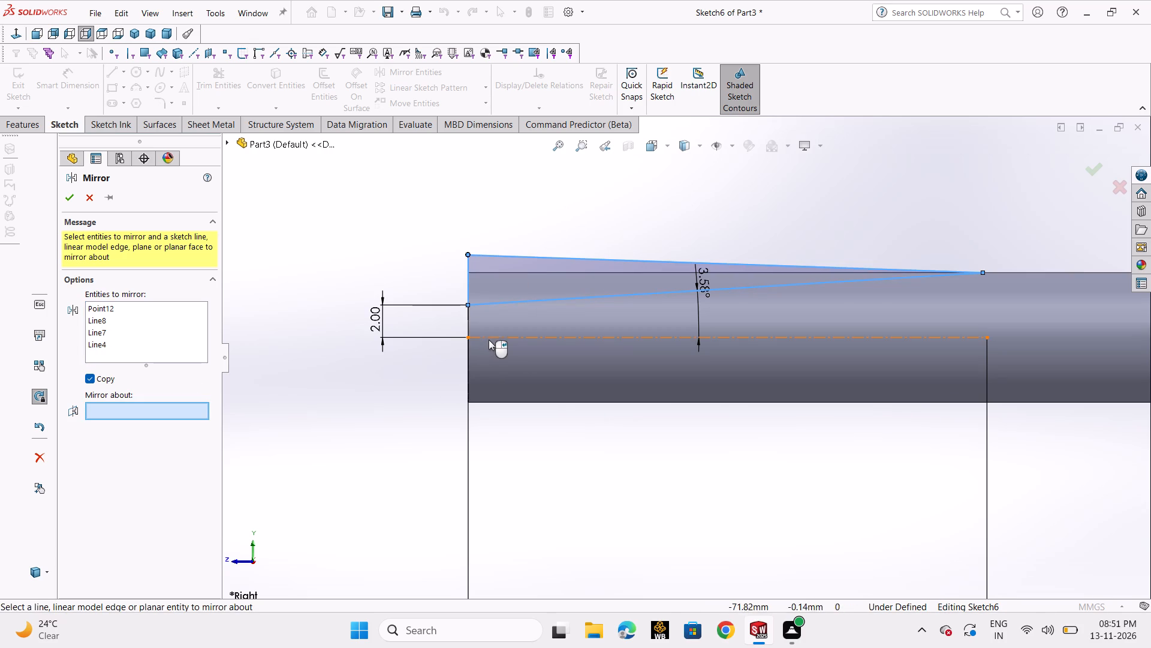
click(489, 339)
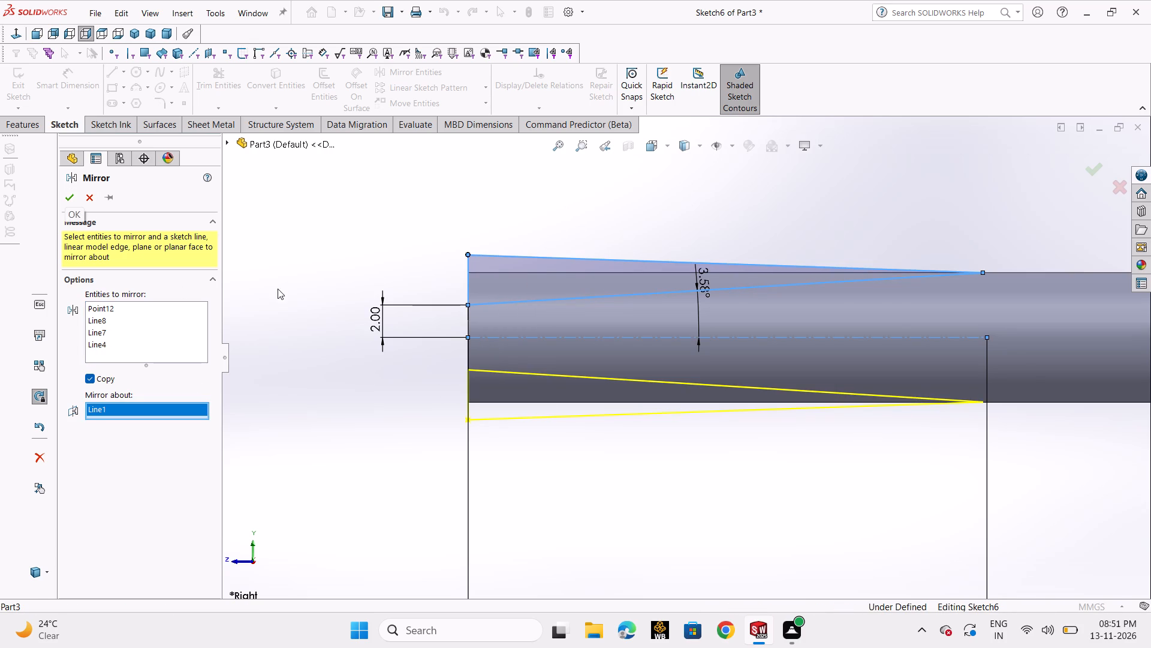
click(73, 199)
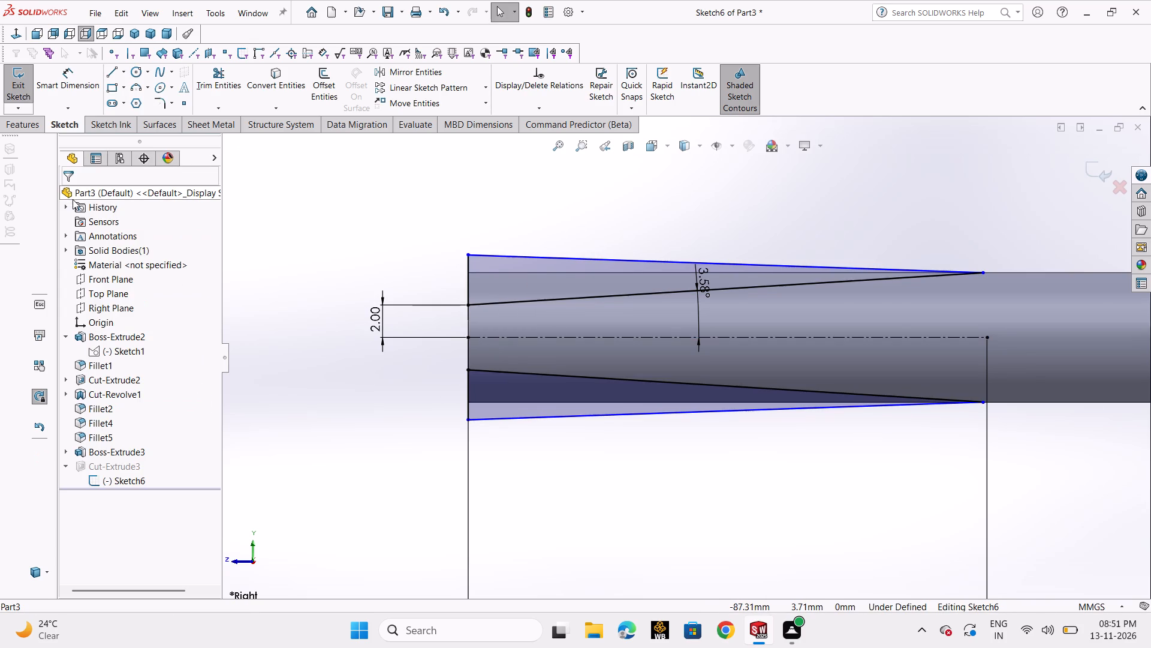
click(20, 86)
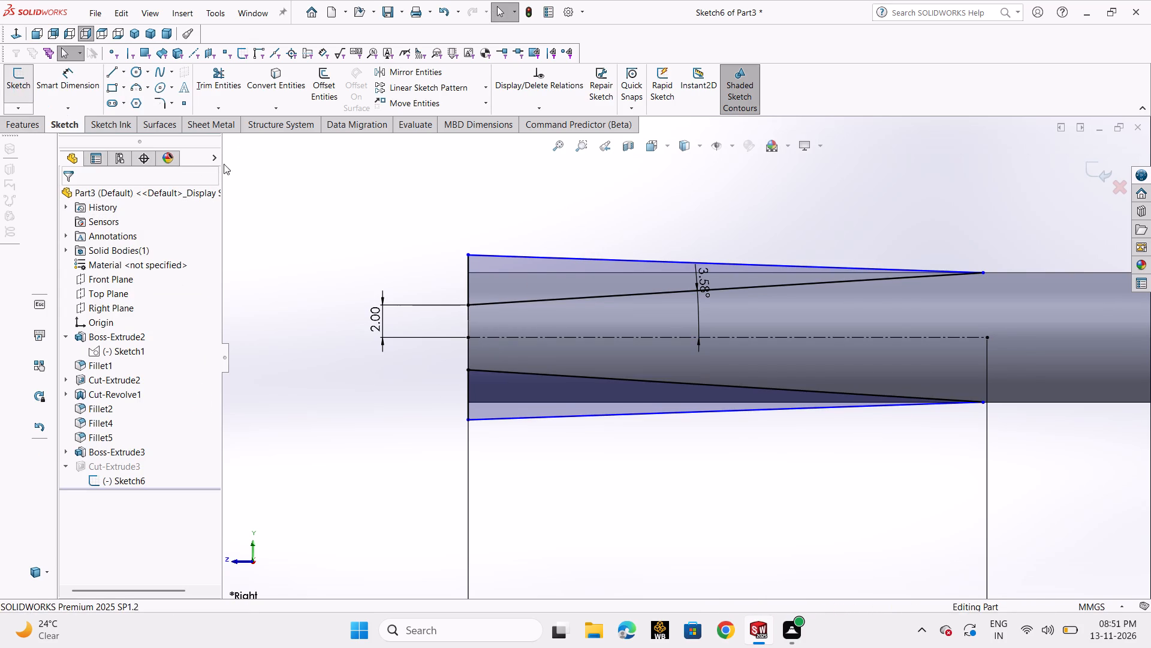
Fillet two ridge-end edges of the main handle beside the neck with a symmetric 1.5 mm radius.
scroll(402, 207, up, 3)
scroll(514, 253, down, 1)
scroll(514, 253, up, 2)
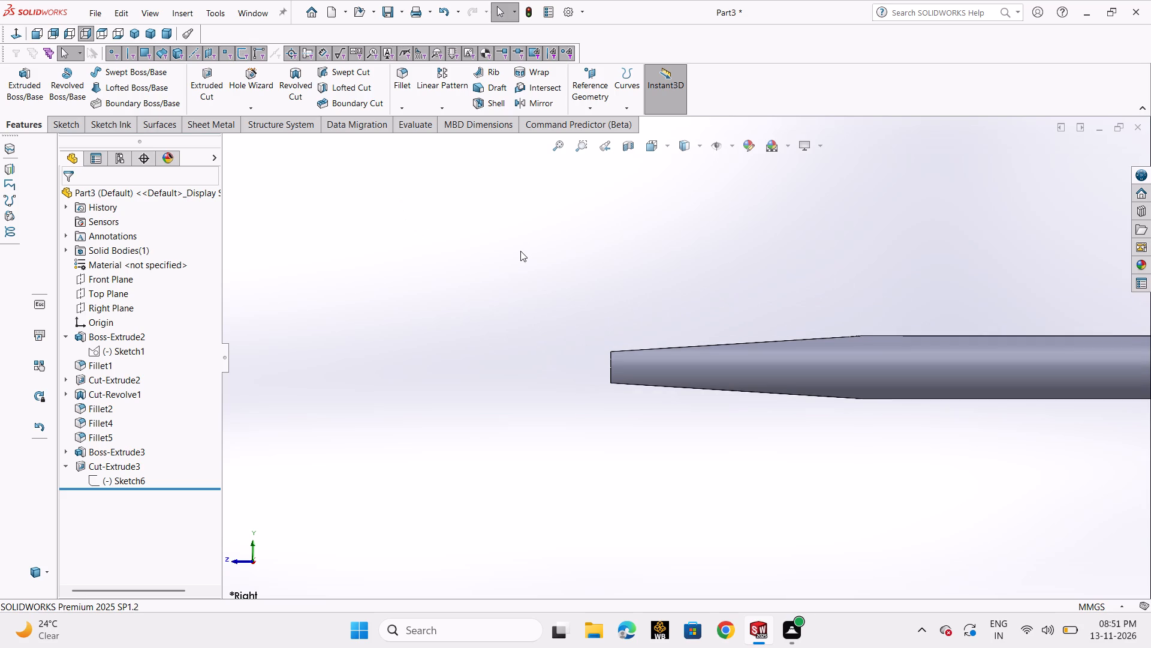
key(ctrl+7)
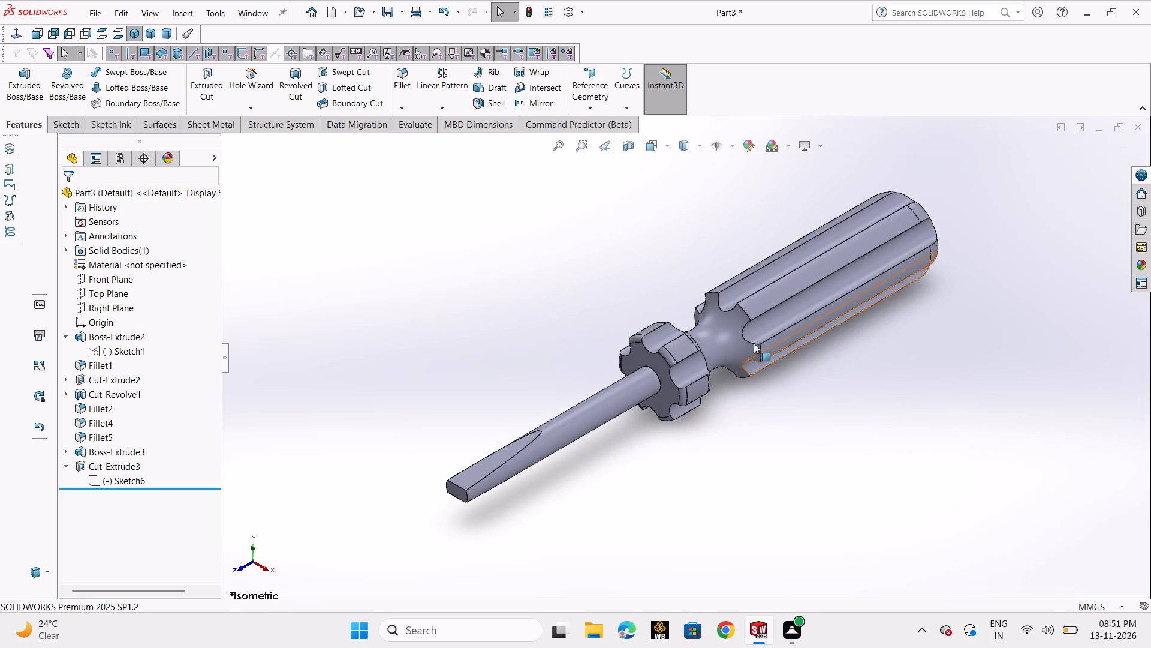
click(404, 80)
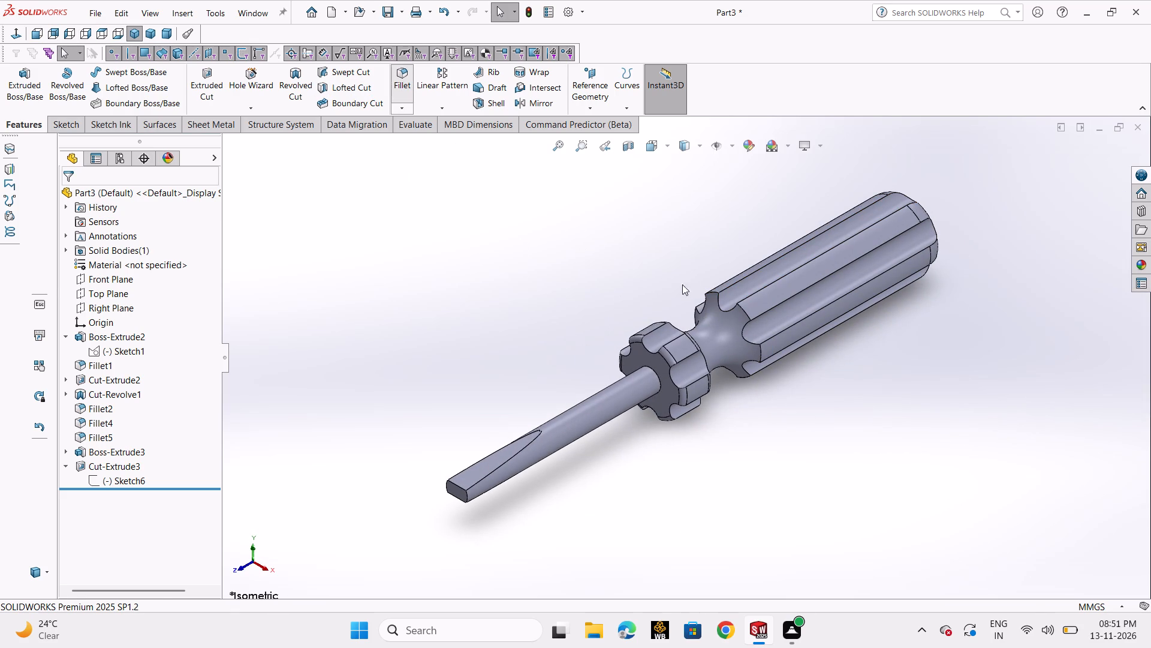
click(743, 311)
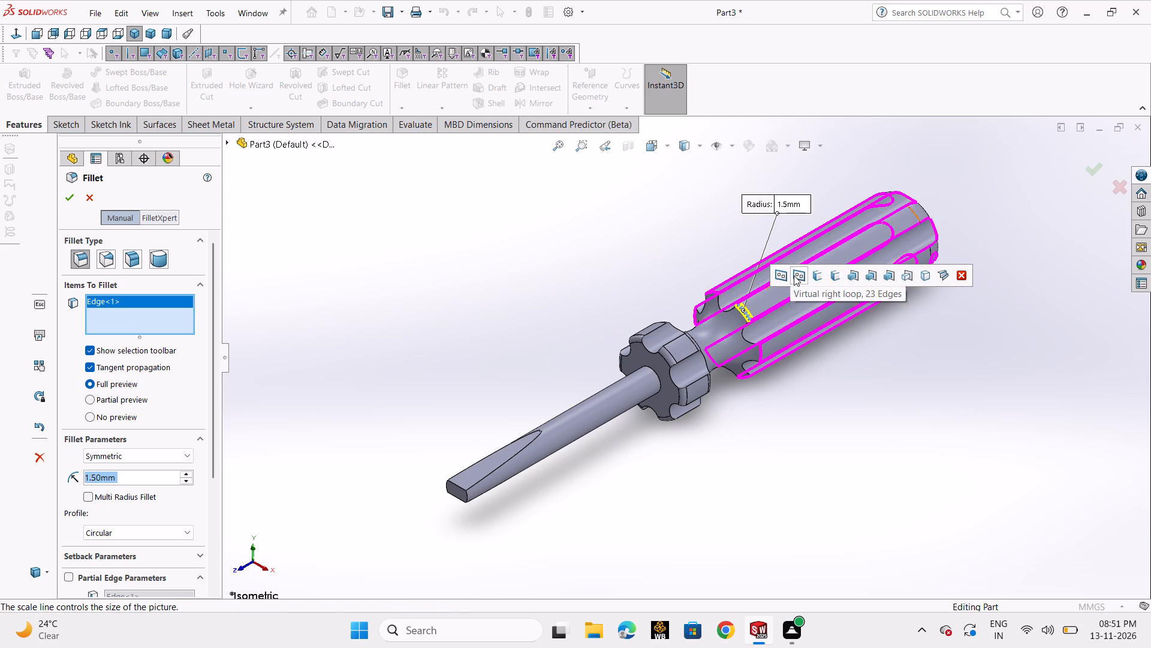
click(827, 277)
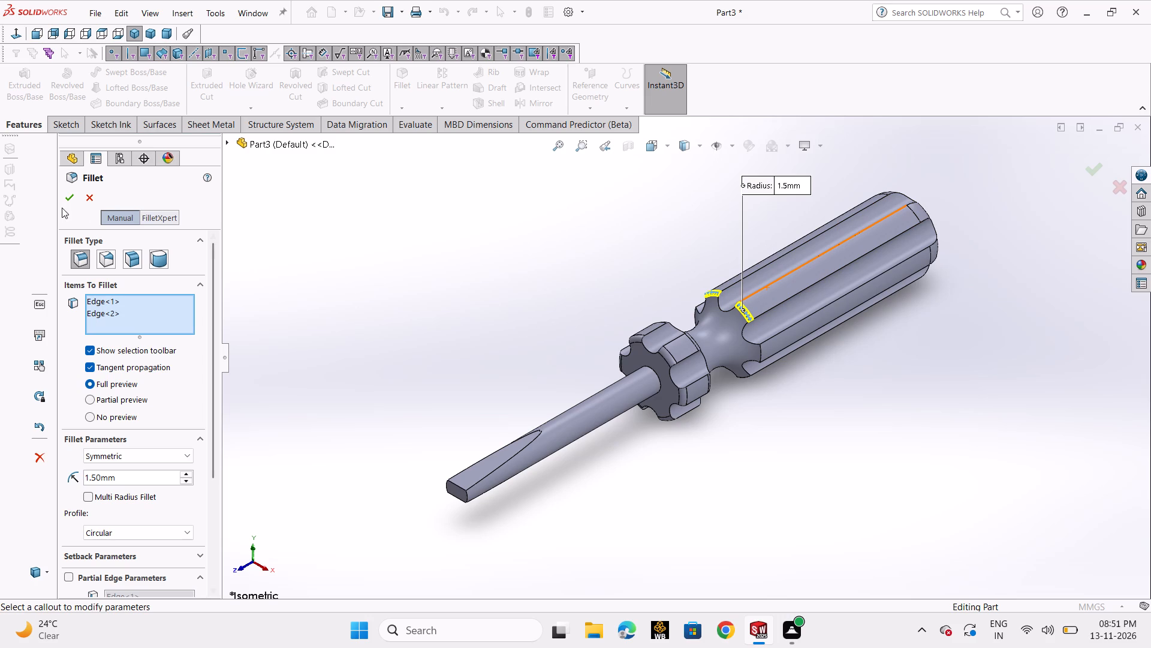
click(66, 200)
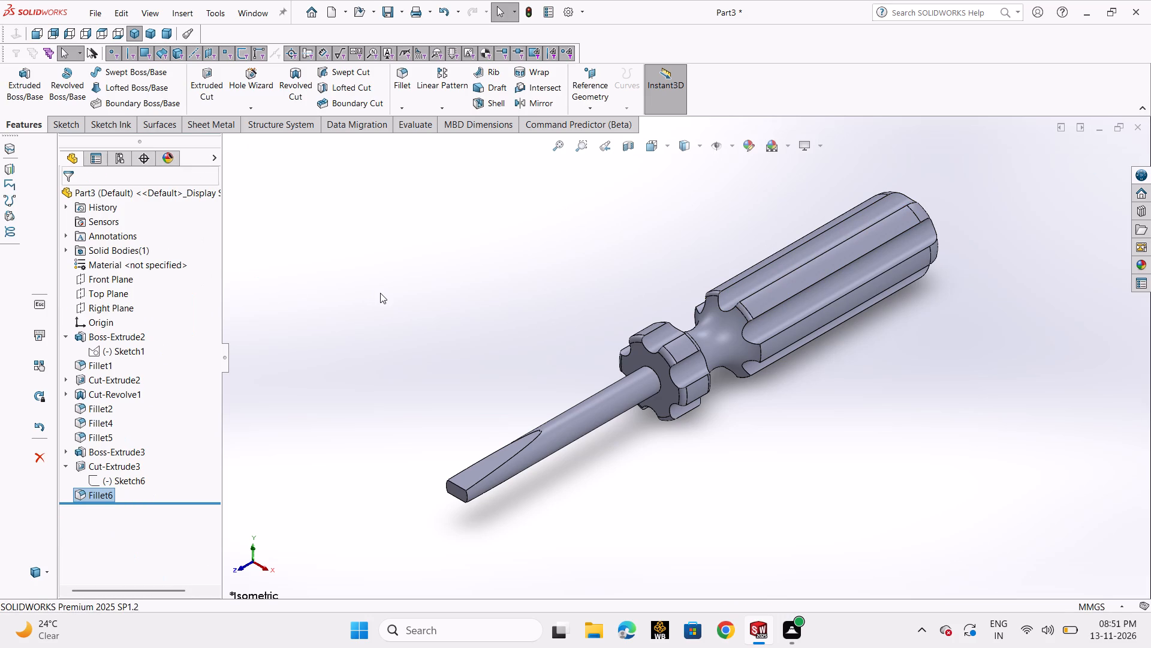
Fillet the four remaining ridge-end edges of the main handle beside the neck with a 1.5 mm radius, and show the isometric view.
click(405, 84)
click(760, 352)
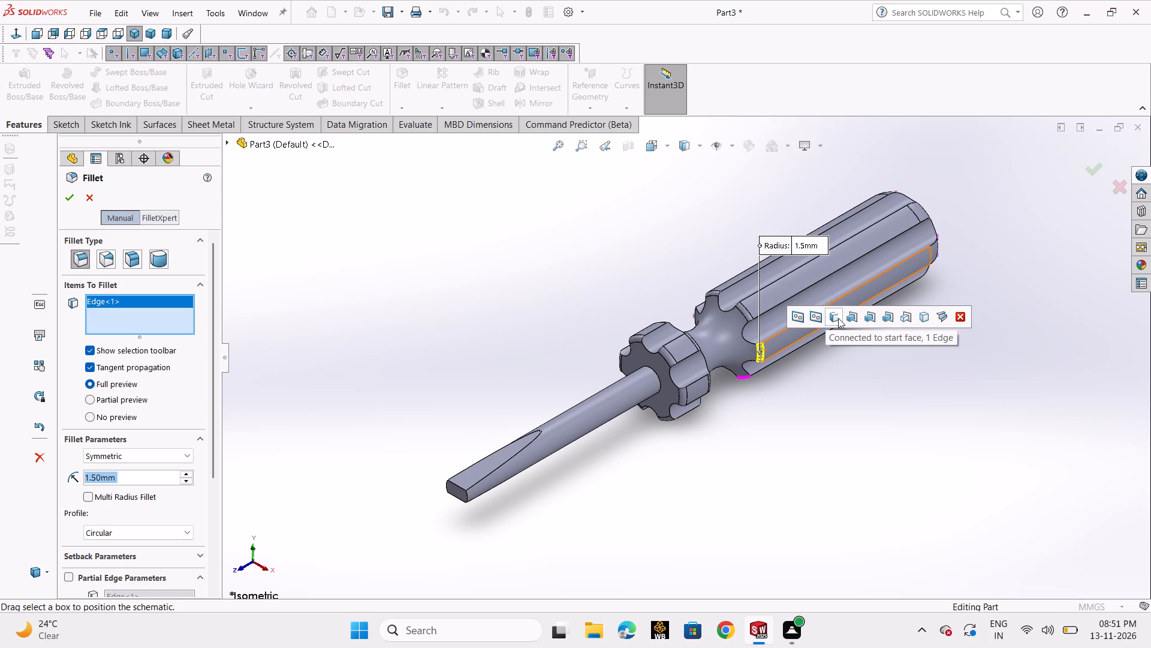
click(884, 320)
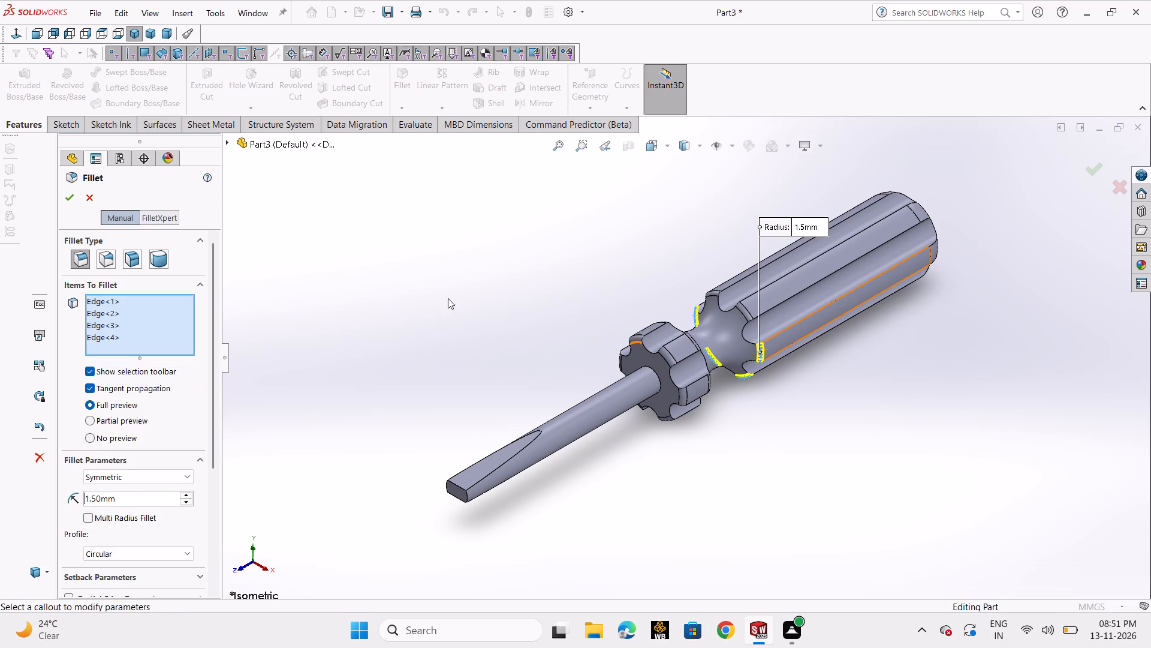
click(70, 201)
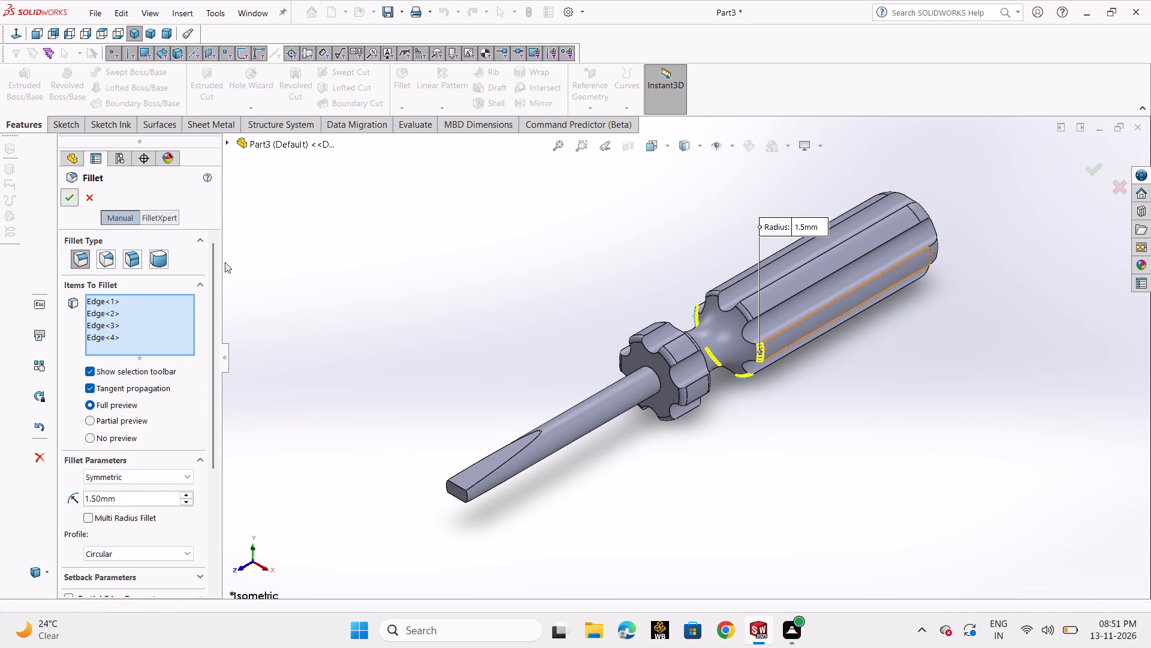
click(377, 284)
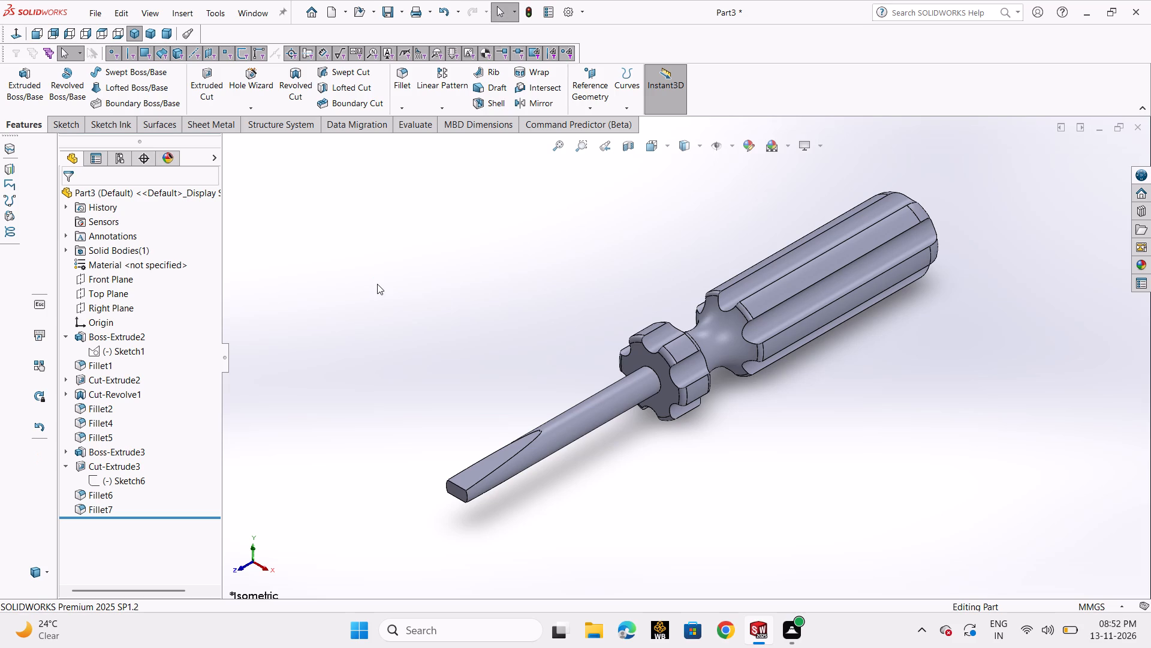
key(ctrl+7)
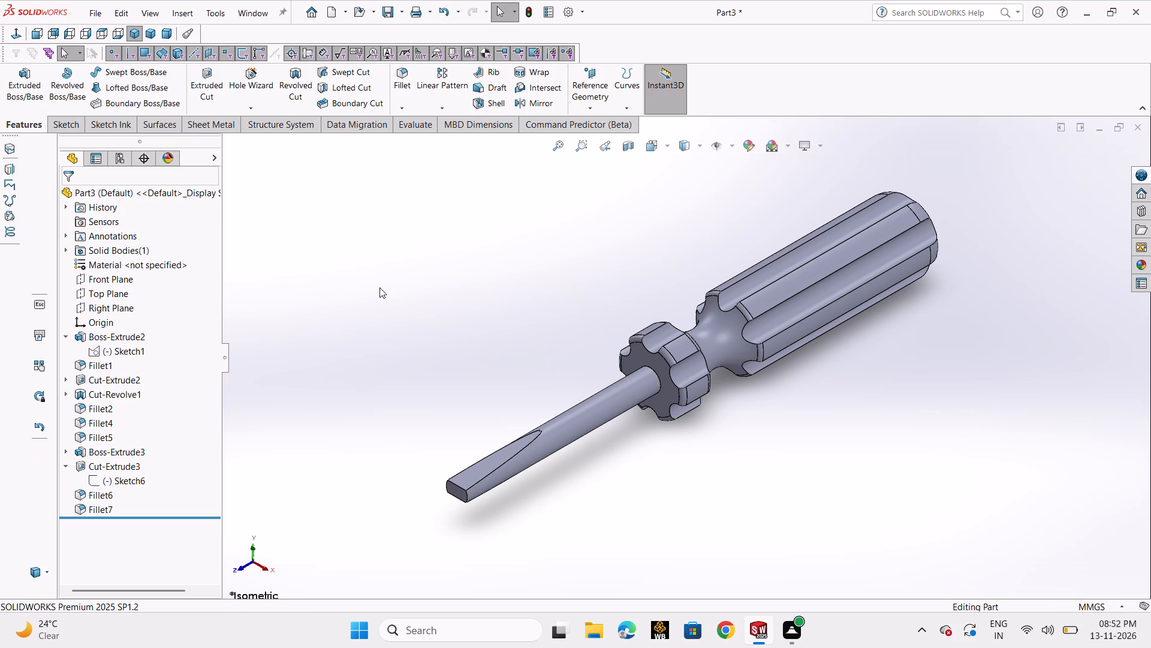
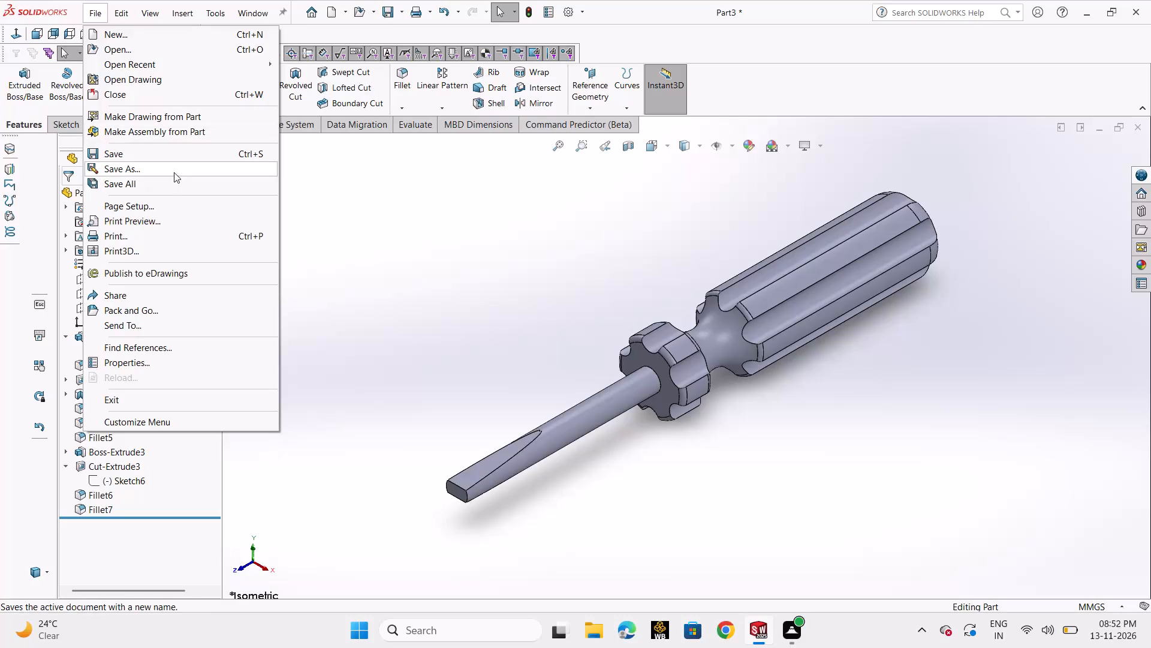
Start saving the screwdriver part with Save As.
click(172, 170)
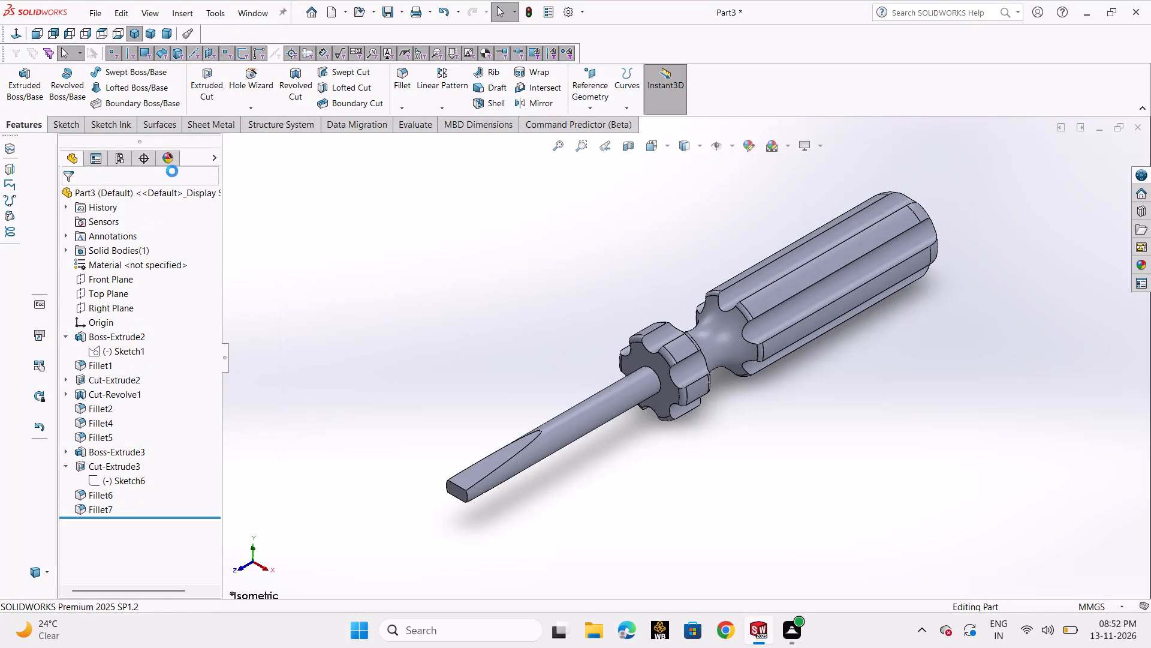
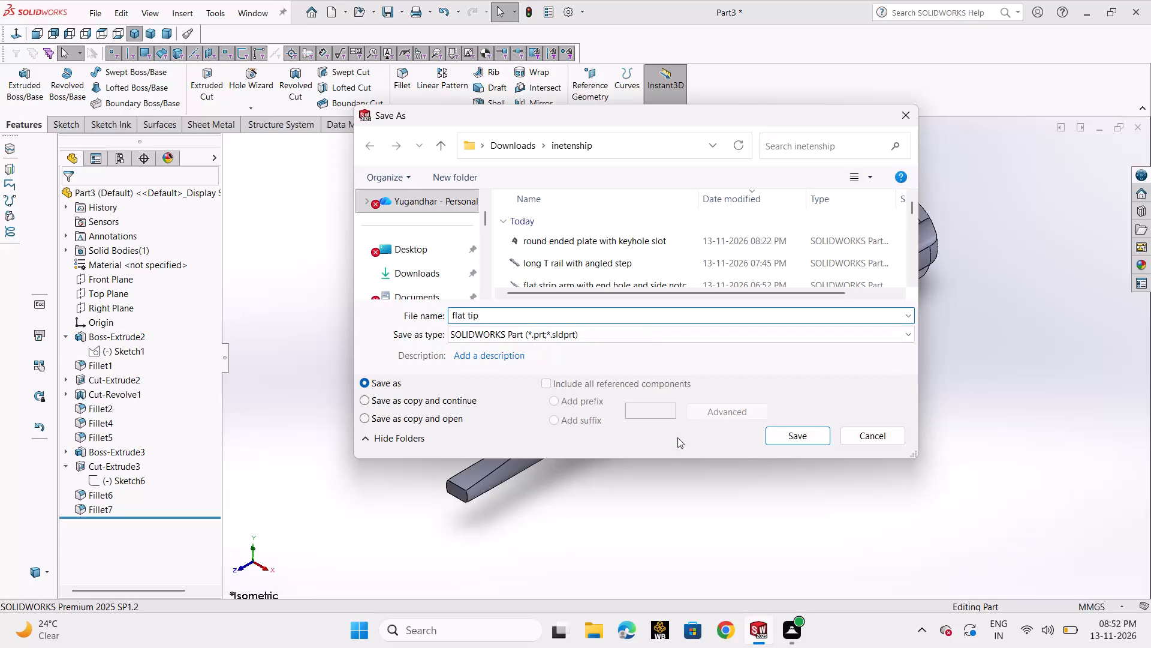
Save the part as "flat tip screwdrive" in SOLIDWORKS Part format in the inetenship folder.
text(screw)
text(drive)
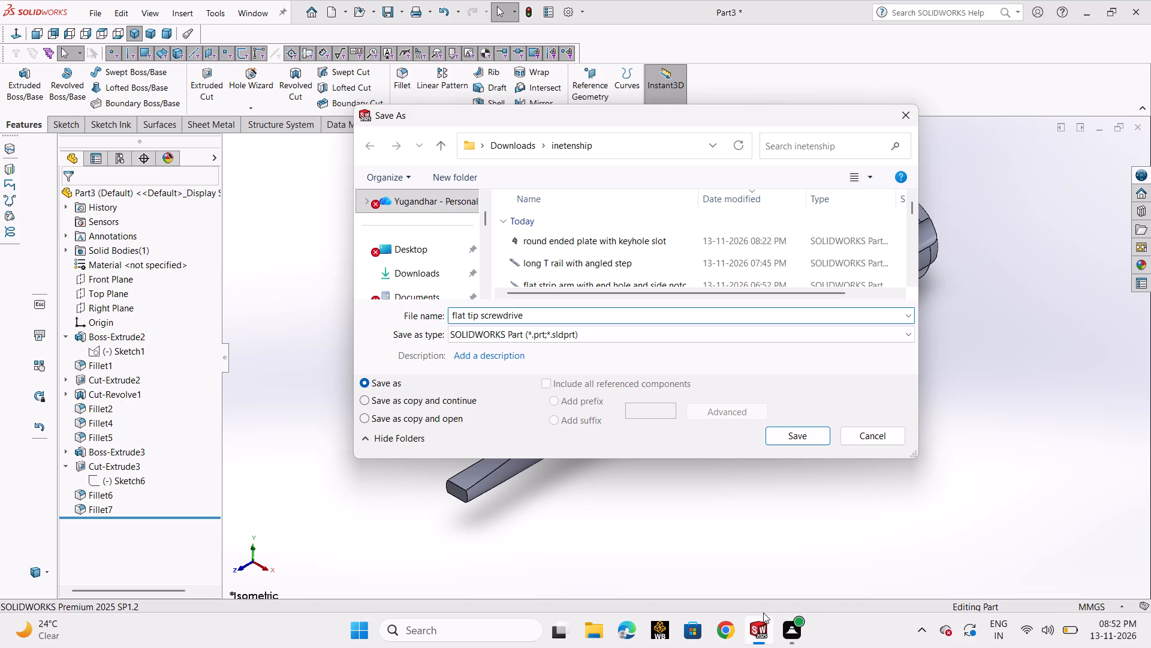
click(780, 433)
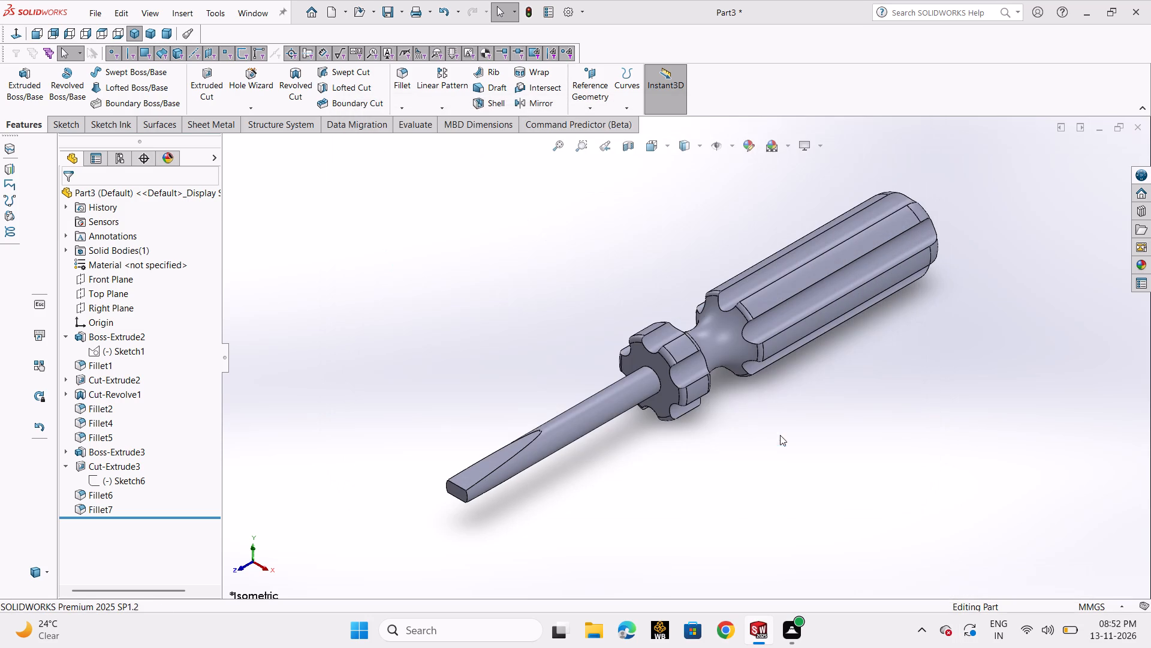
Save a PDF version of the screwdriver in Adobe Portable Document Format, keeping the file name "flat tip screwdrive".
click(104, 17)
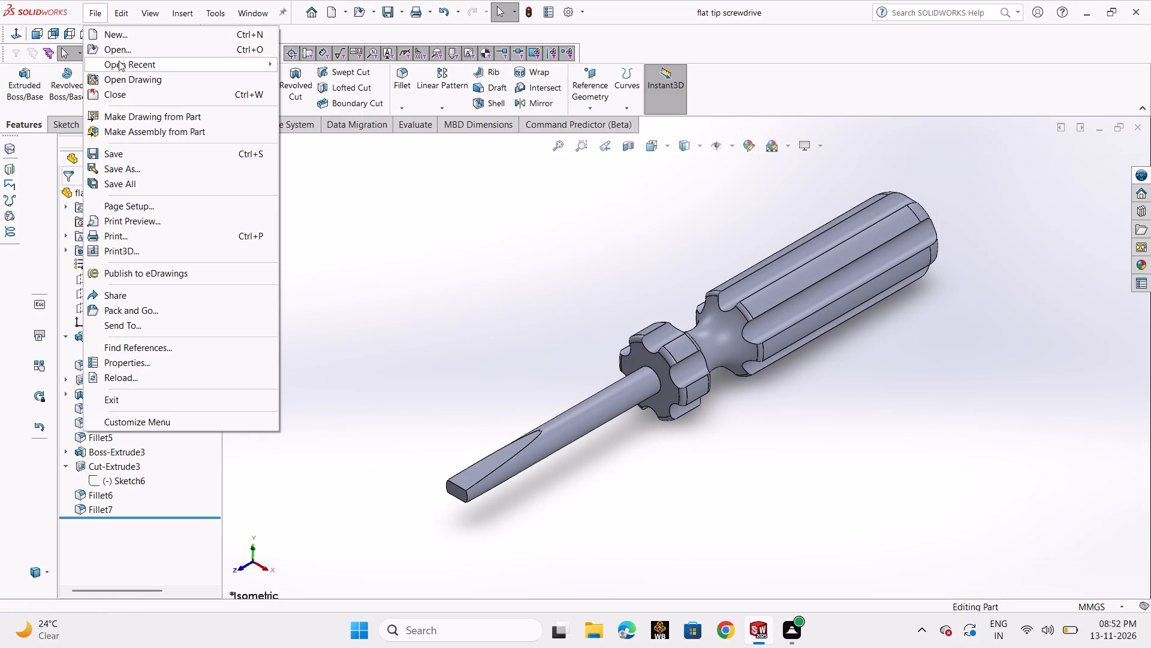
click(155, 170)
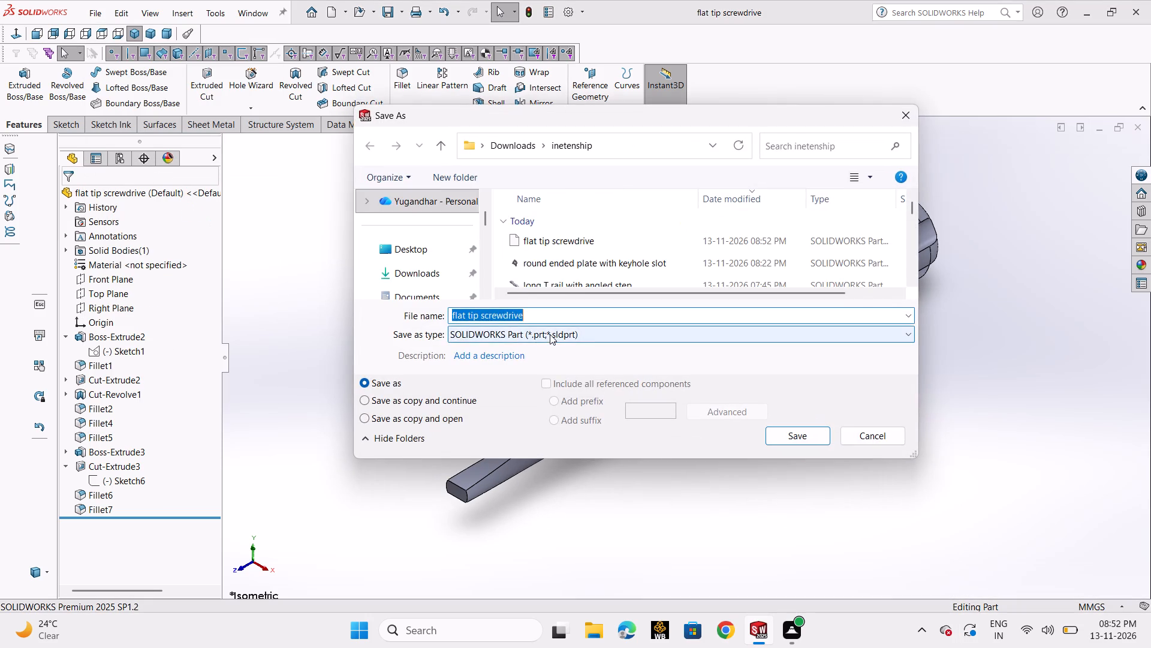
click(550, 334)
click(589, 114)
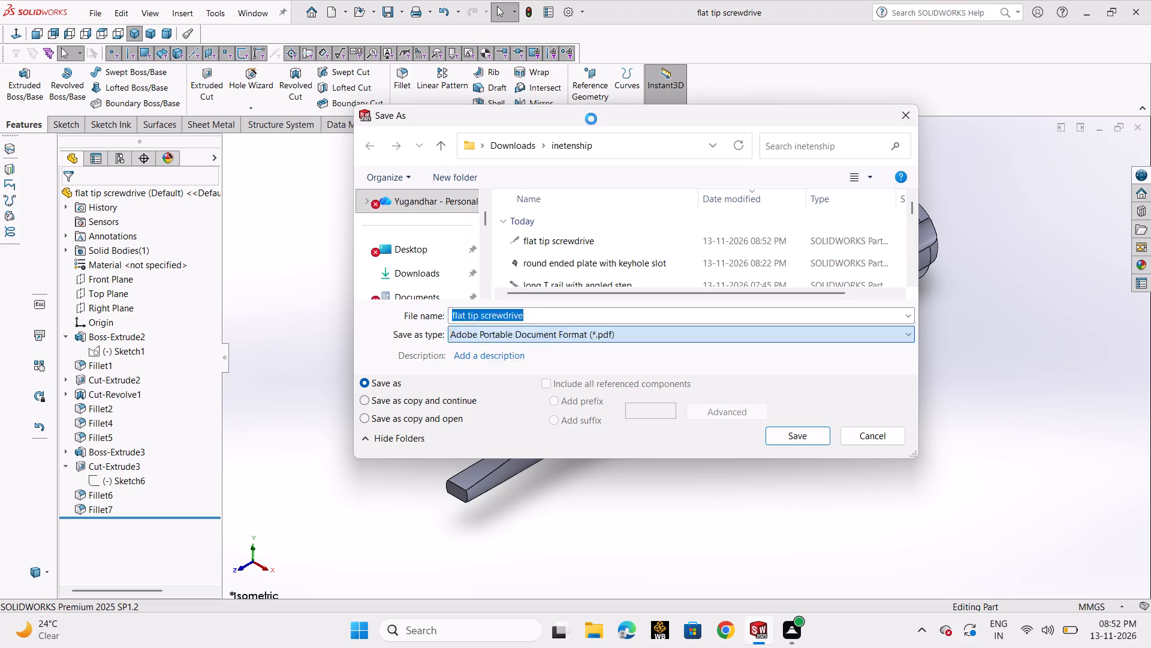
click(800, 466)
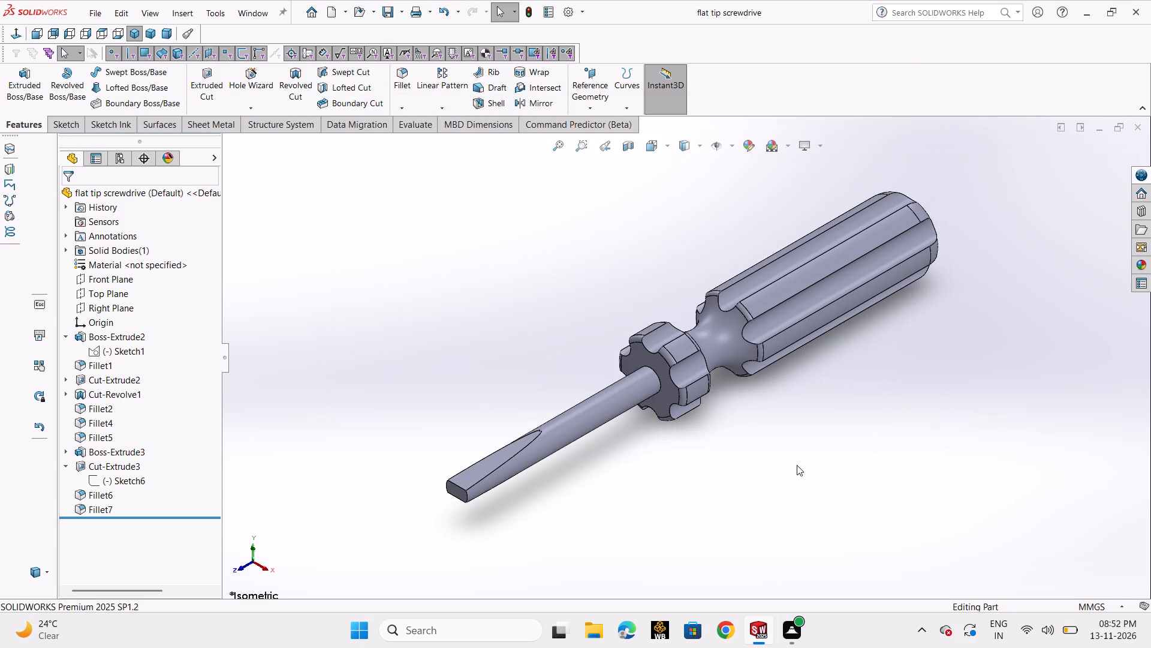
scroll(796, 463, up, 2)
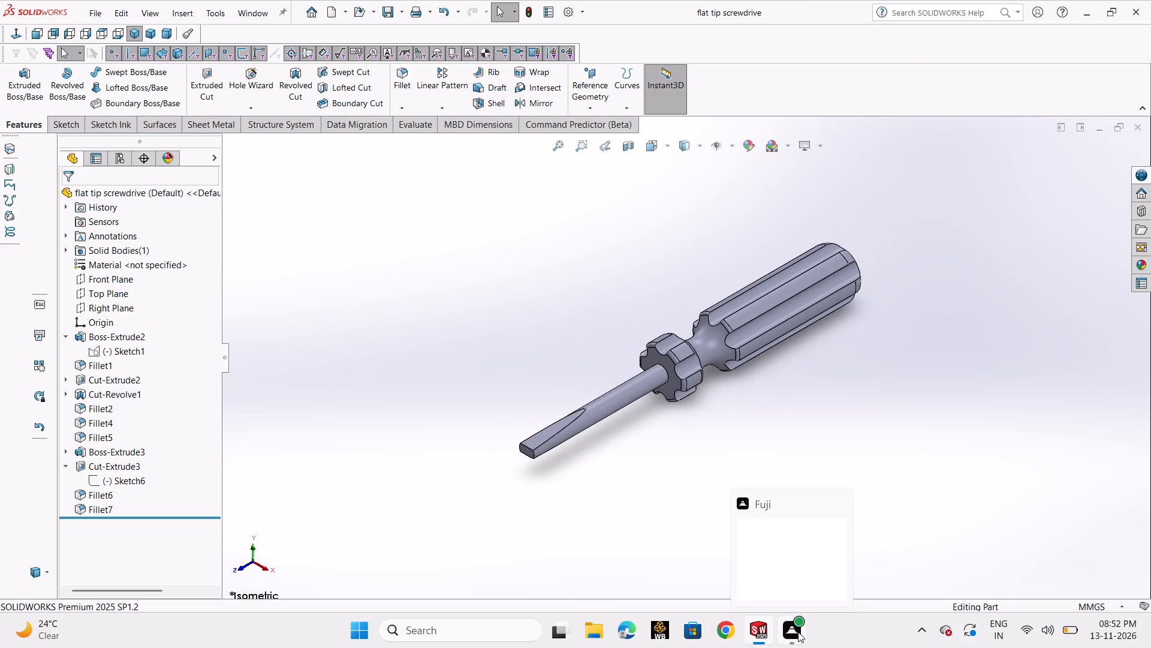